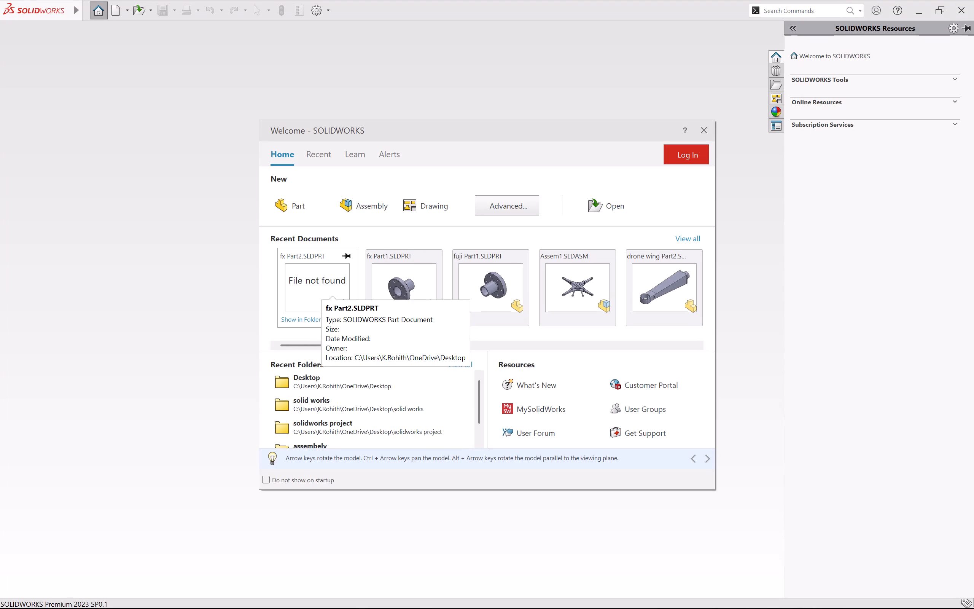
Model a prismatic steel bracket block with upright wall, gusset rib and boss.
Create a new part document and collapse the resources pane.
scroll(546, 301, down, 2)
scroll(546, 301, up, 3)
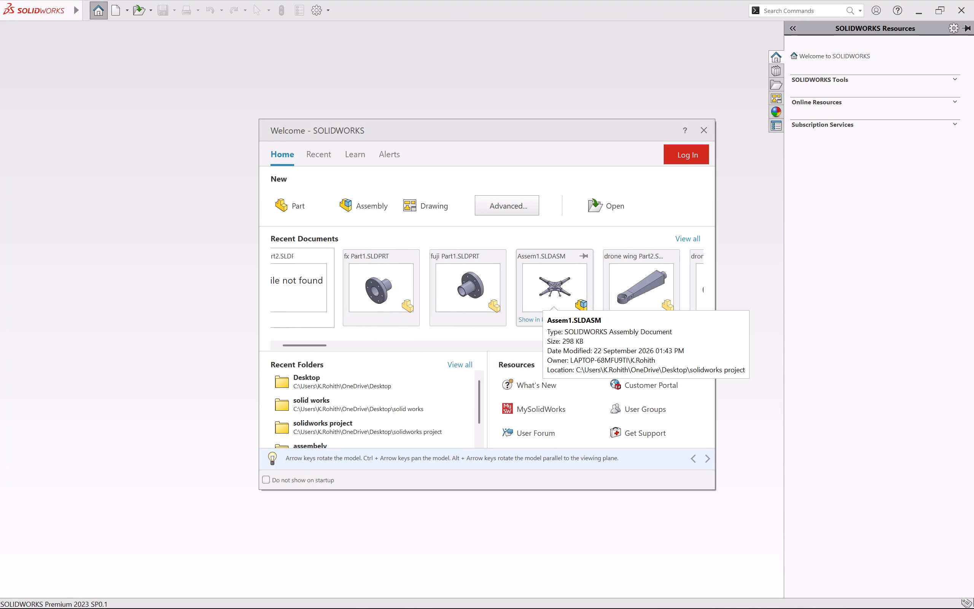
scroll(546, 301, up, 1)
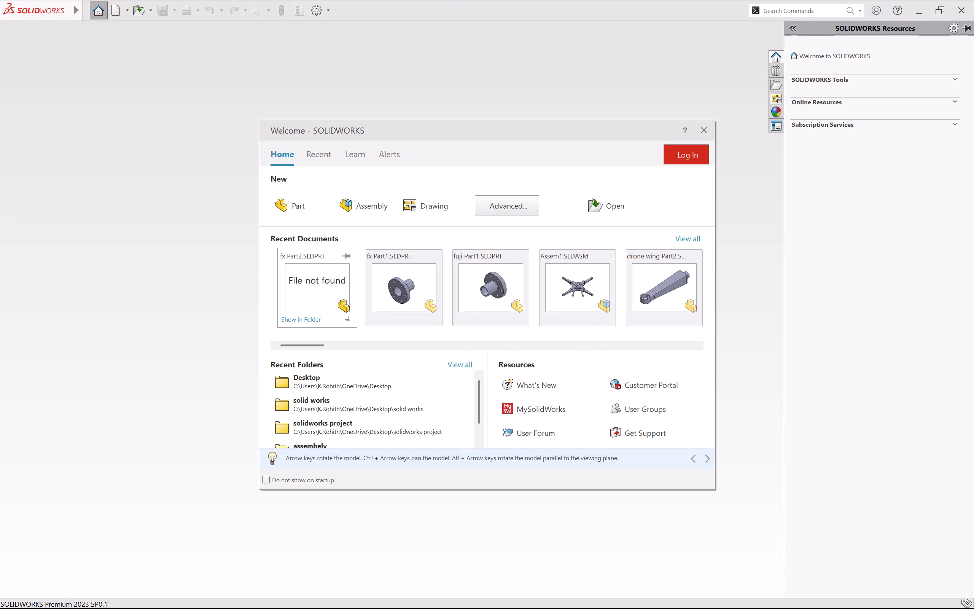
click(304, 207)
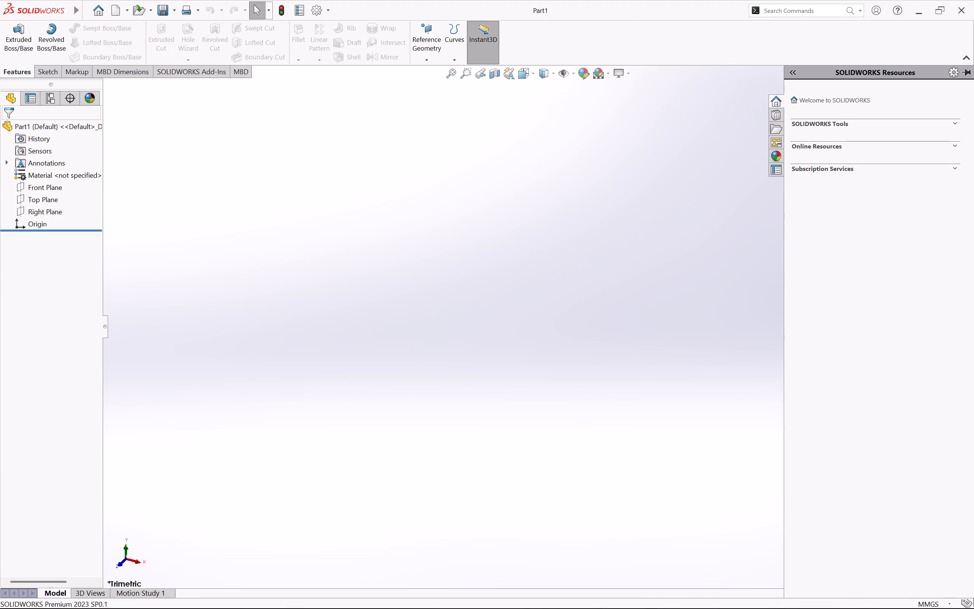
click(714, 140)
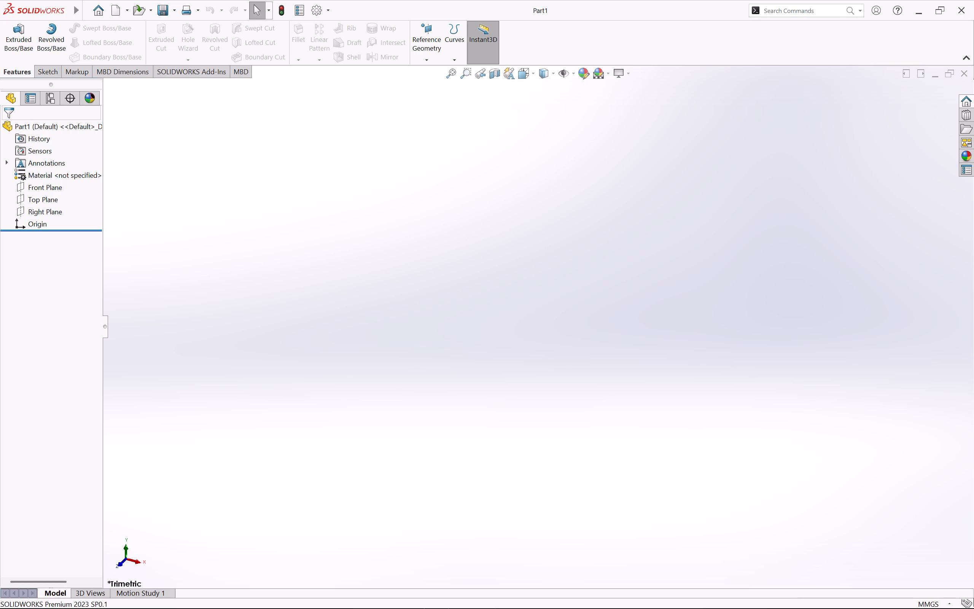
Start a new sketch on the Front Plane.
click(44, 73)
click(46, 42)
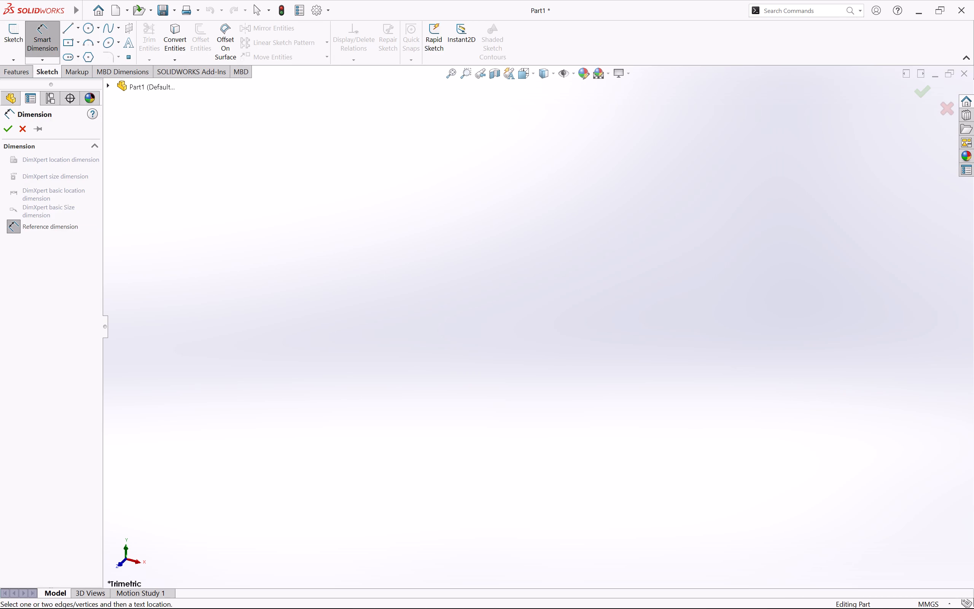
click(1, 36)
click(12, 38)
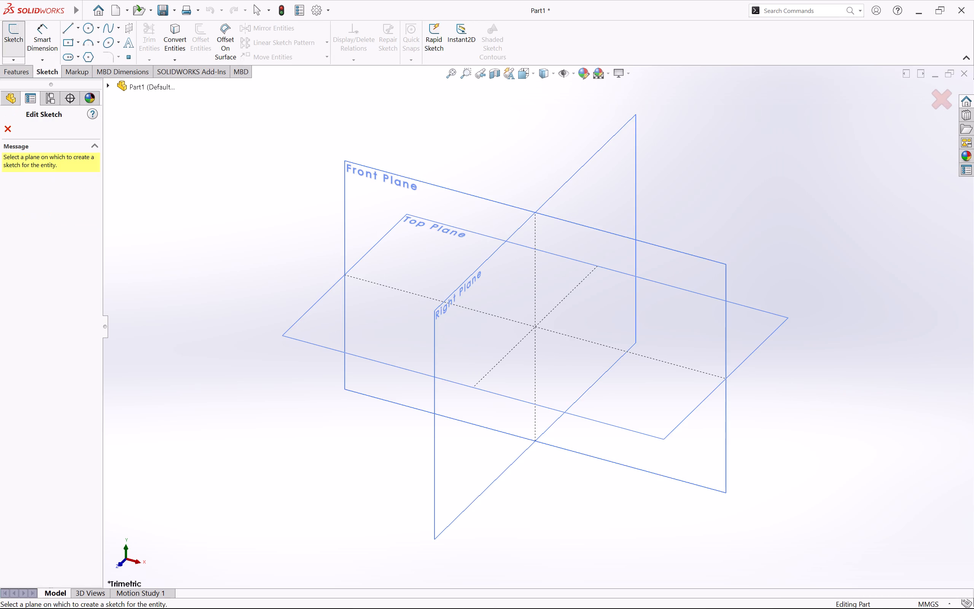
click(376, 171)
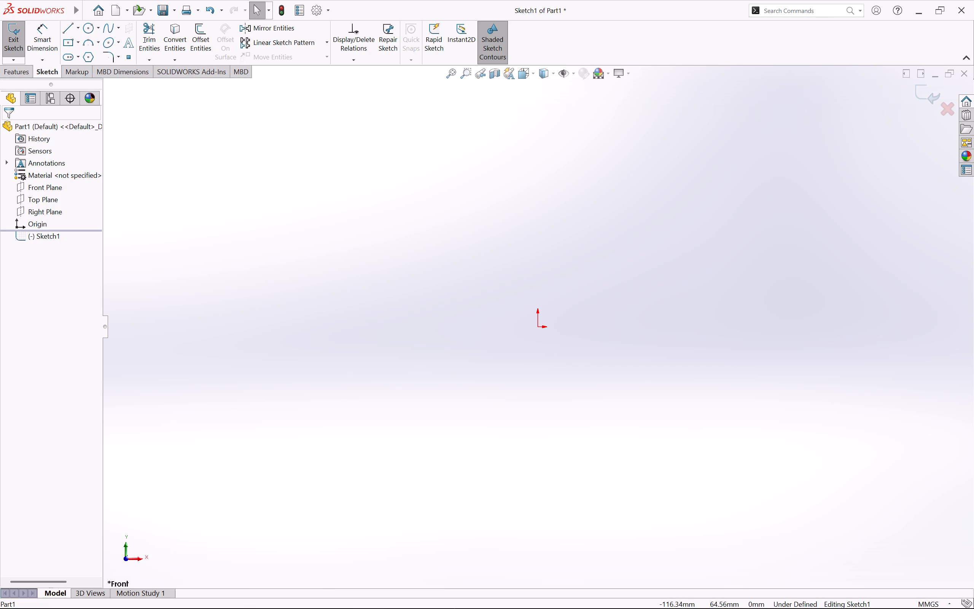
Sketch a horizontal line about 97 mm long passing through the origin.
click(70, 32)
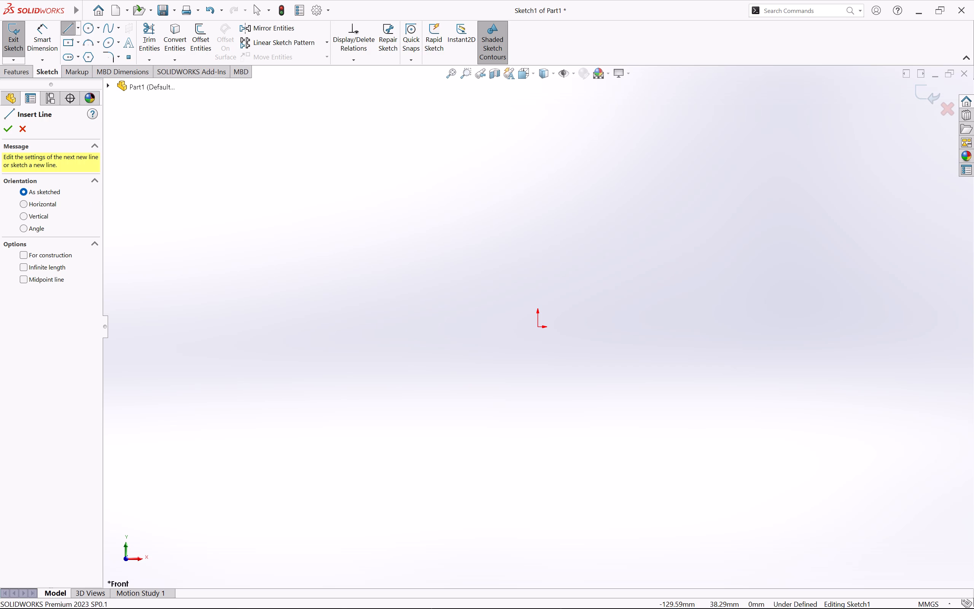
click(21, 207)
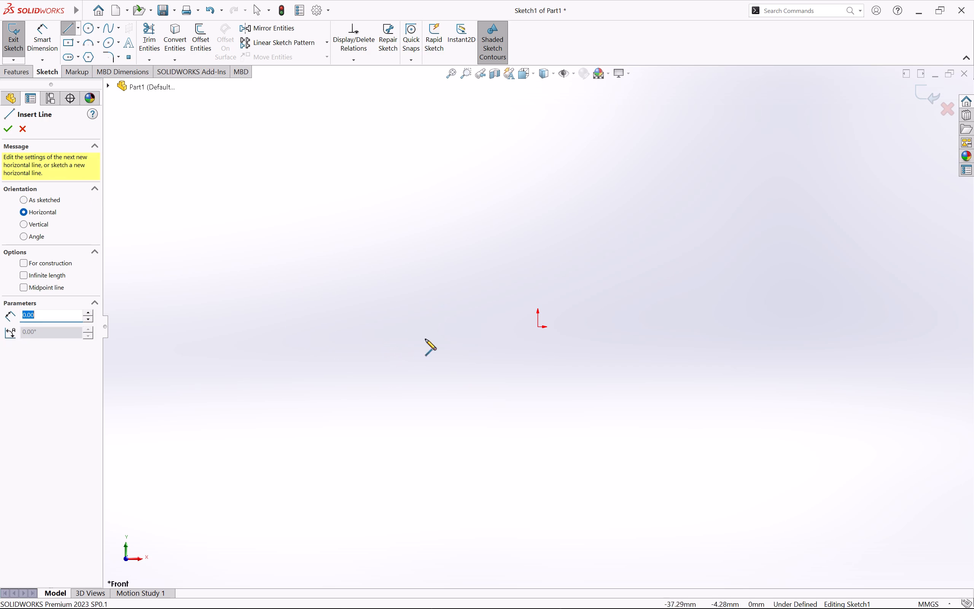
click(406, 327)
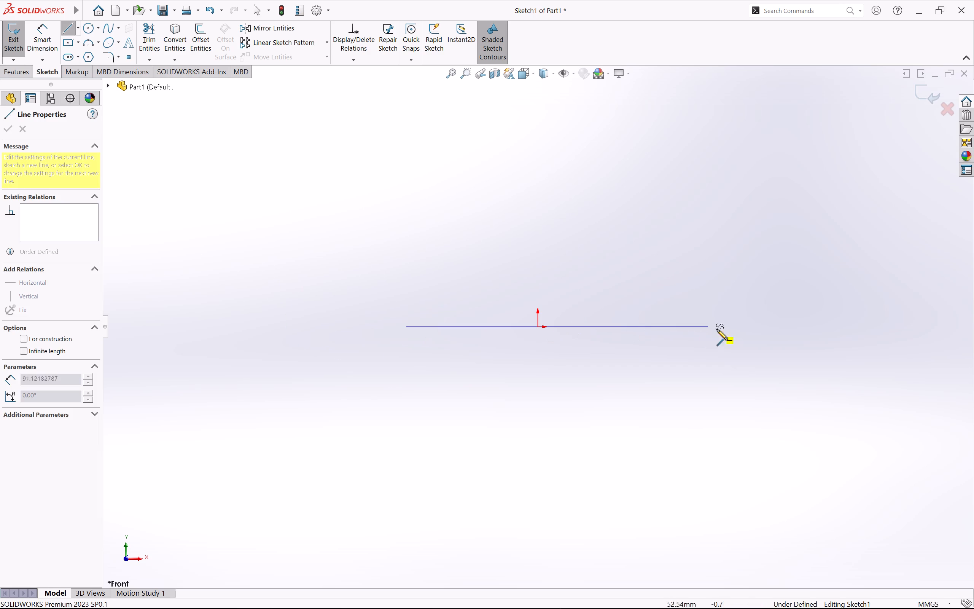
click(721, 332)
key(Escape)
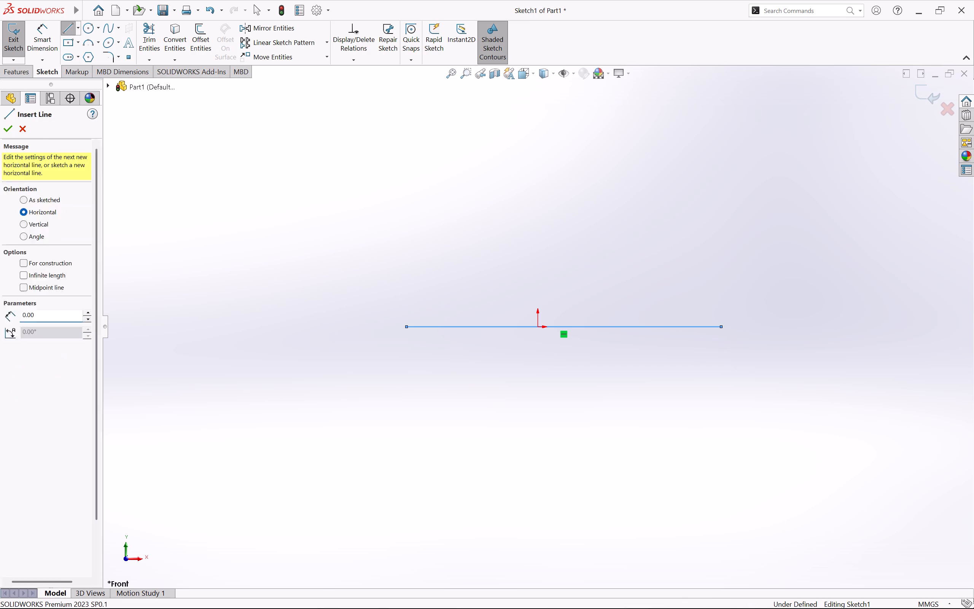
Dimension the horizontal line's length below it and set it to 100 mm.
right_drag(300, 380, 297, 187)
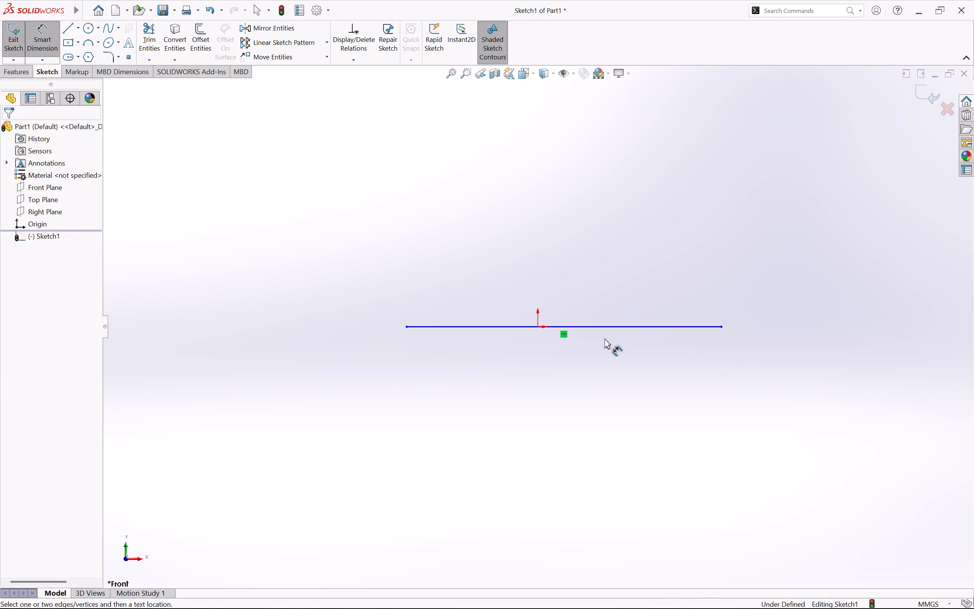
click(602, 327)
click(565, 429)
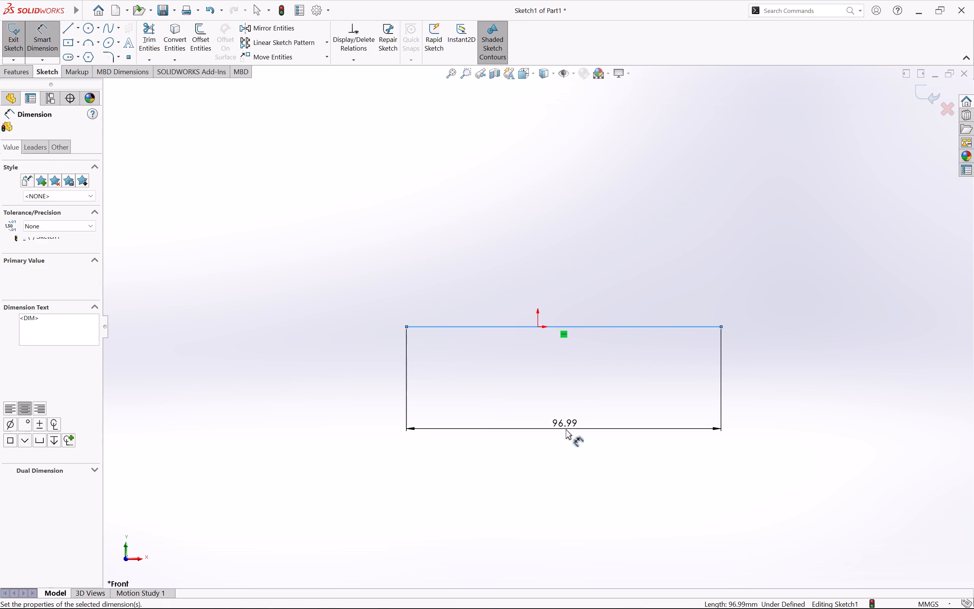
key(BackSpace)
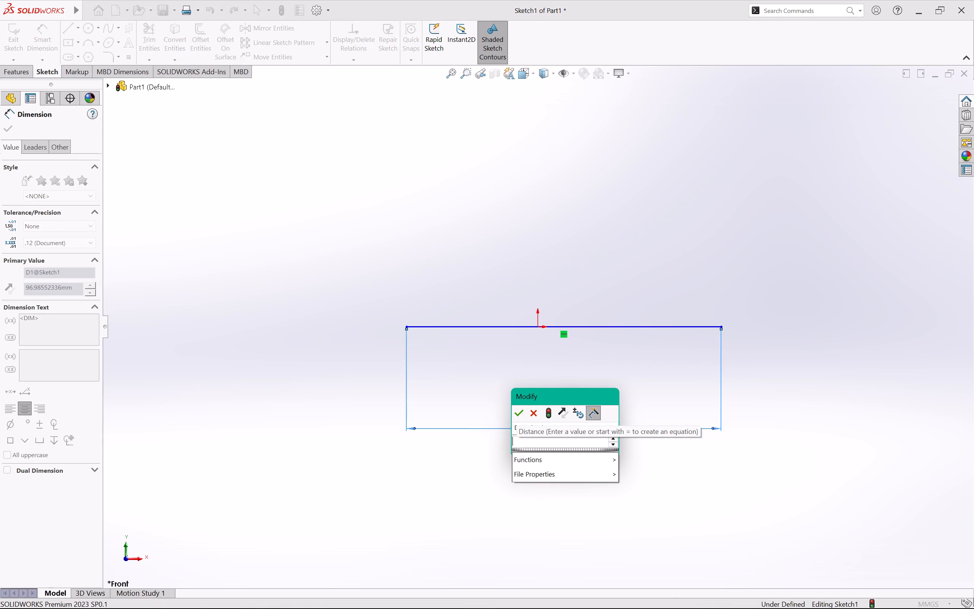
text(100)
key(Return)
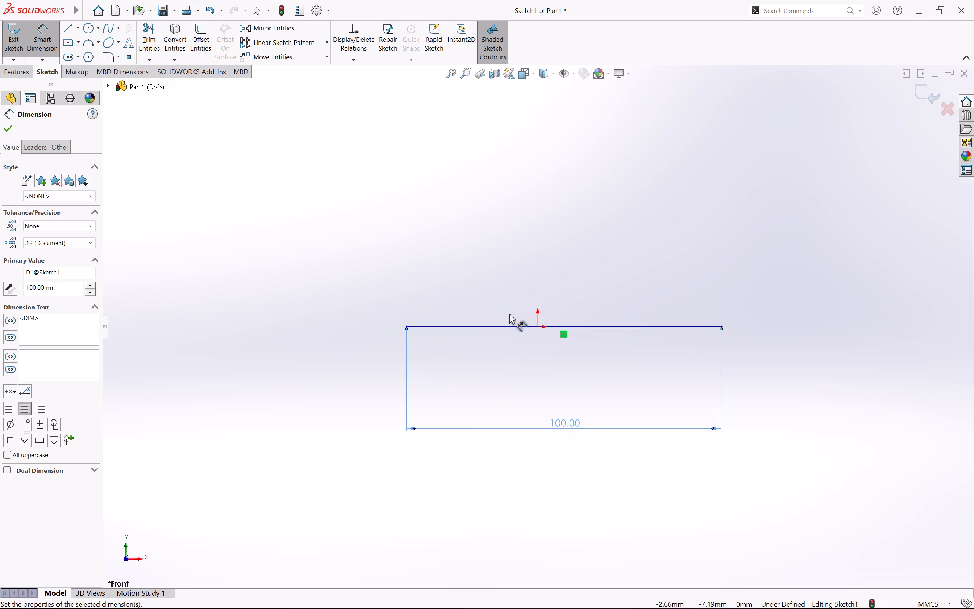
click(314, 286)
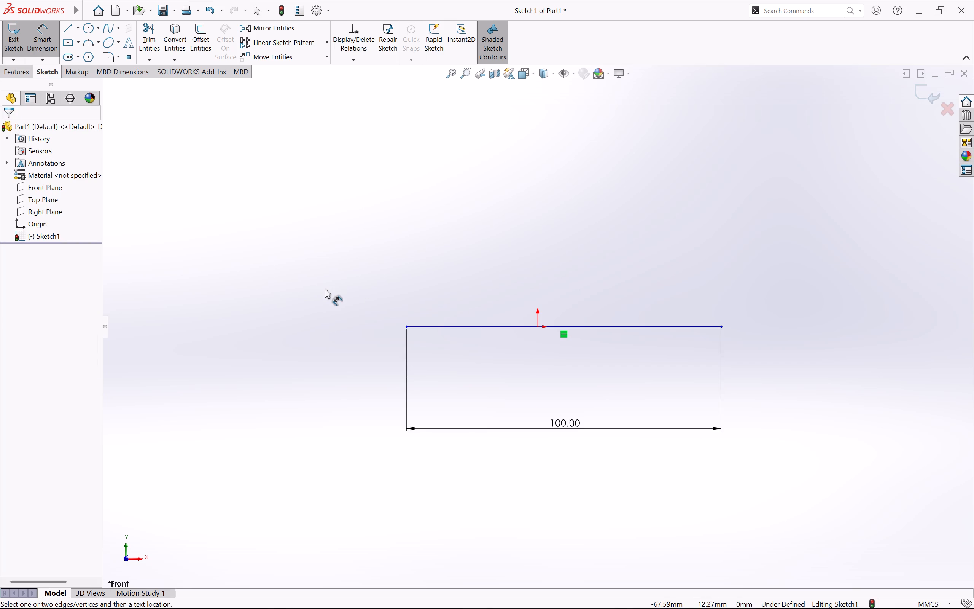
key(Escape)
Add Coincident and Midpoint relations between the 100 mm line and the origin.
scroll(544, 318, down, 2)
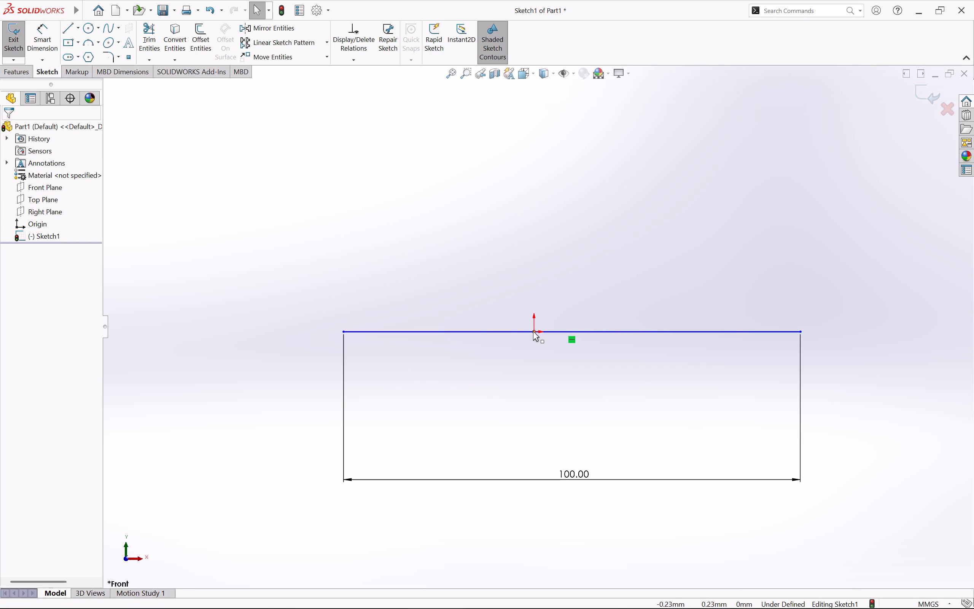
click(533, 332)
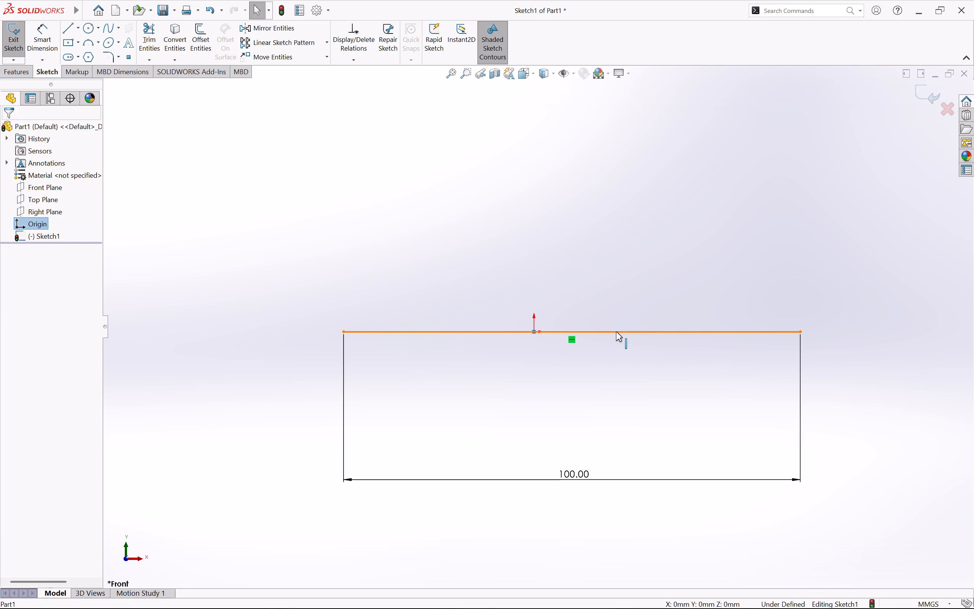
ctrl+click(616, 332)
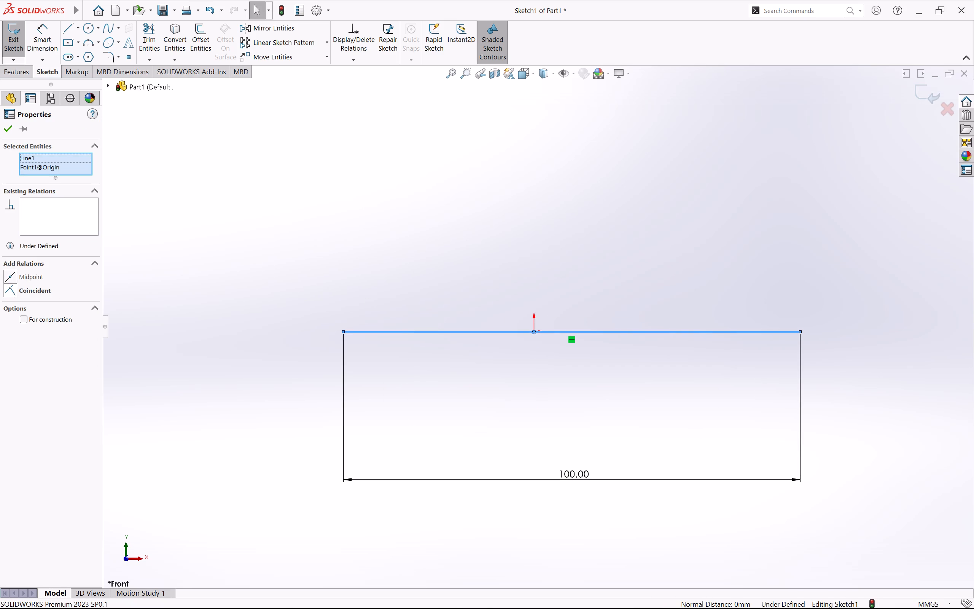
click(13, 292)
click(13, 278)
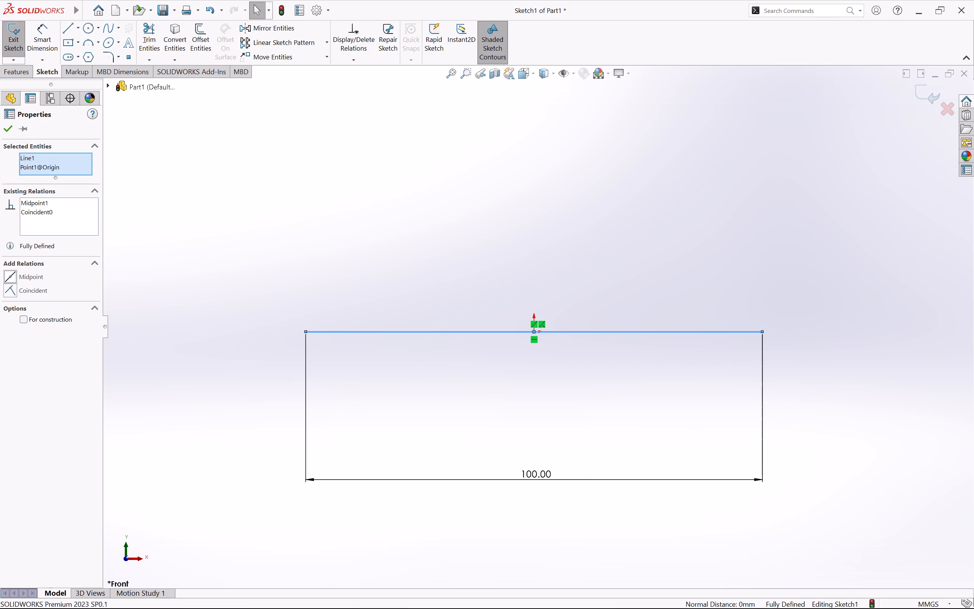
click(8, 130)
Sketch a closed outline above the base line with slanted lower sides, vertical sides about 24 mm high and a horizontal top about 88 mm long.
scroll(396, 401, up, 2)
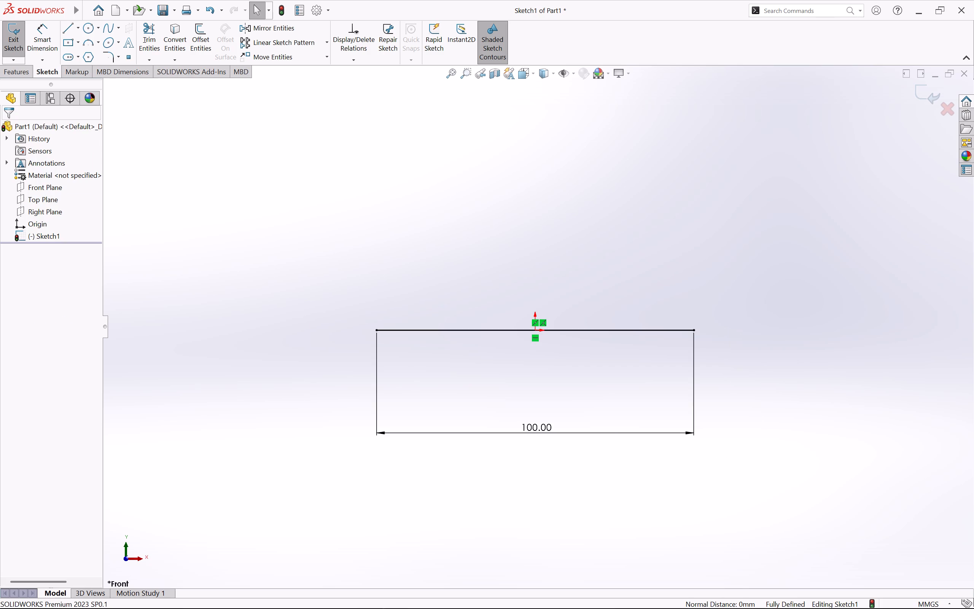
scroll(396, 401, down, 1)
scroll(397, 401, up, 1)
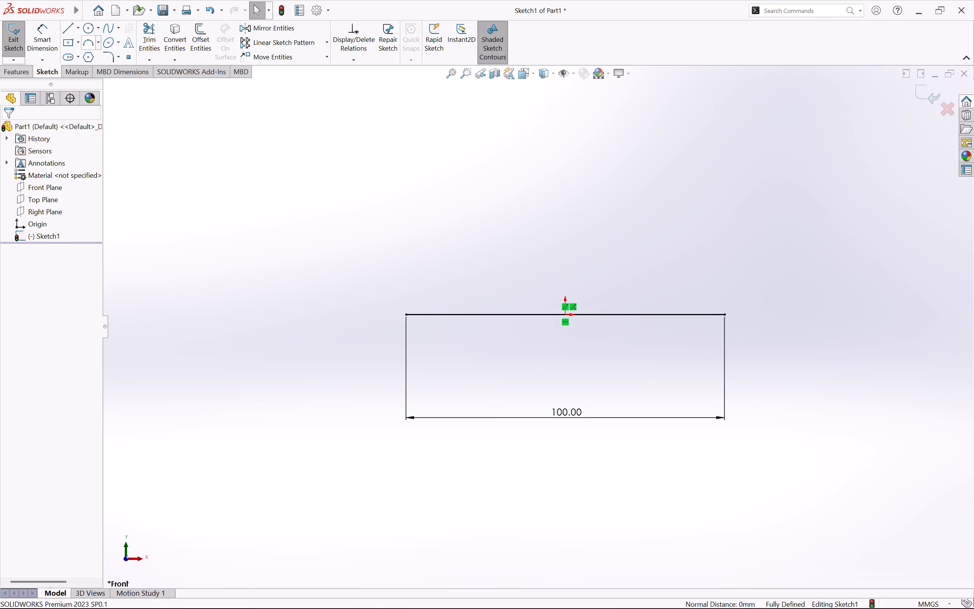
click(66, 32)
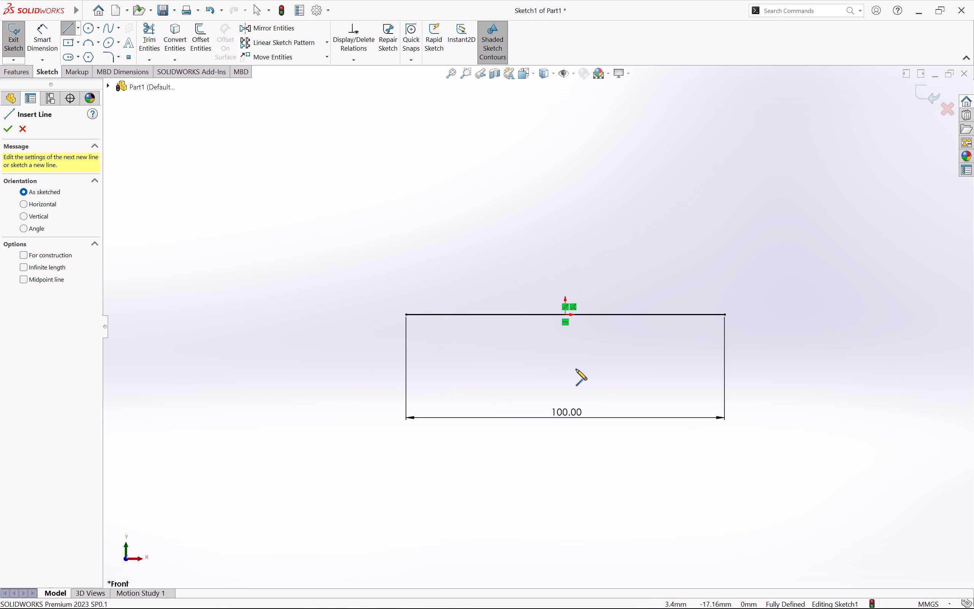
click(724, 315)
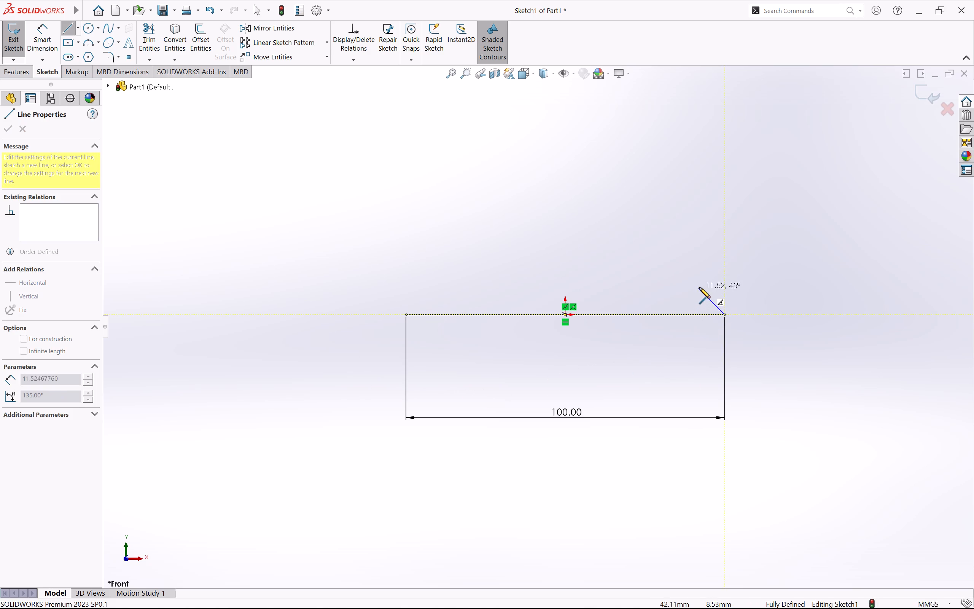
click(698, 278)
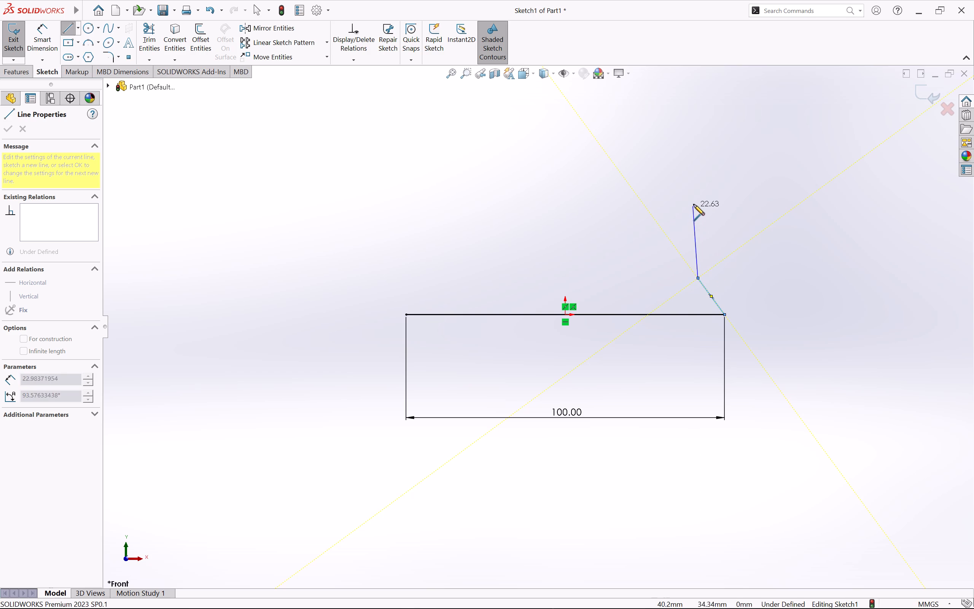
click(697, 201)
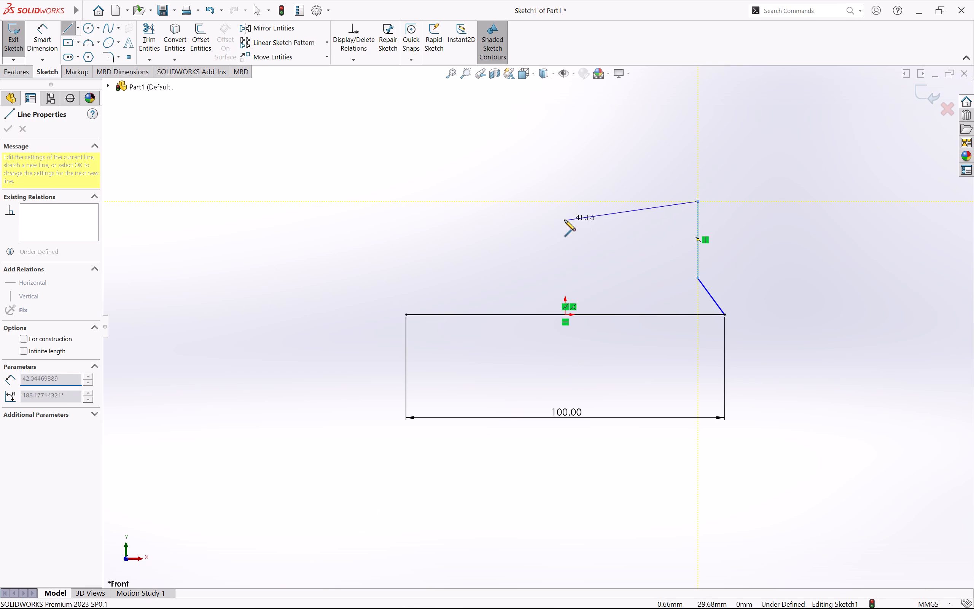
click(418, 201)
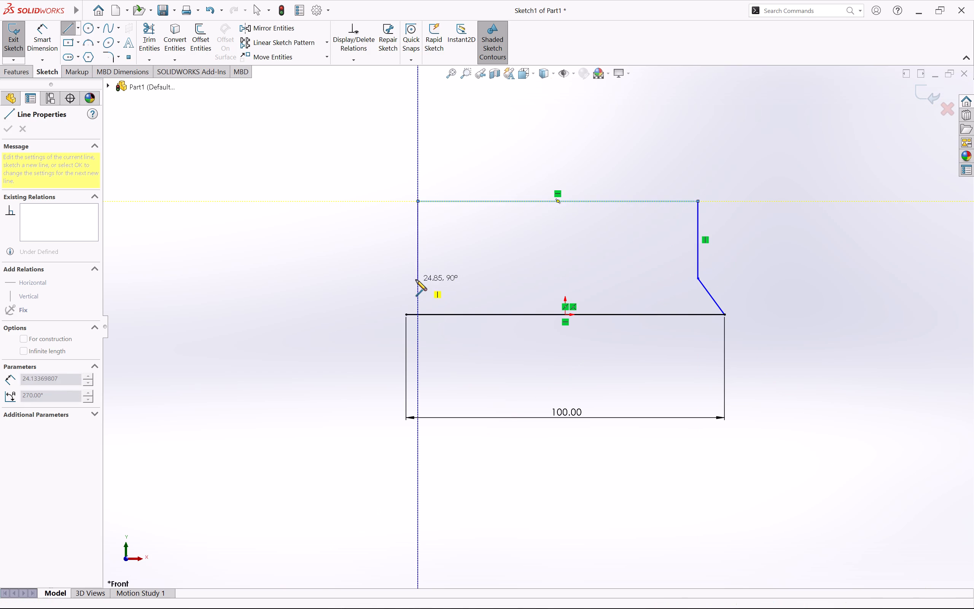
click(416, 280)
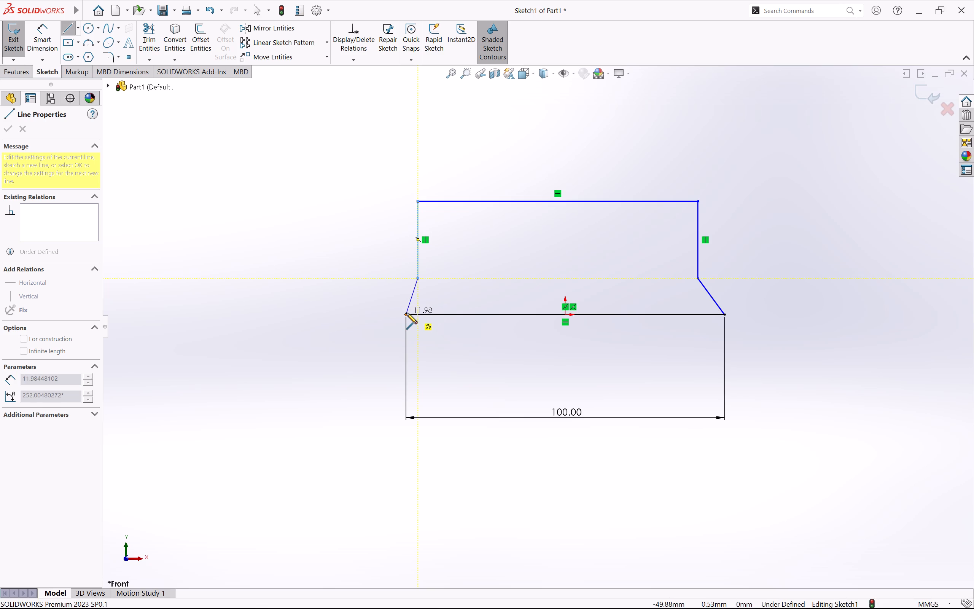
click(406, 313)
key(Escape)
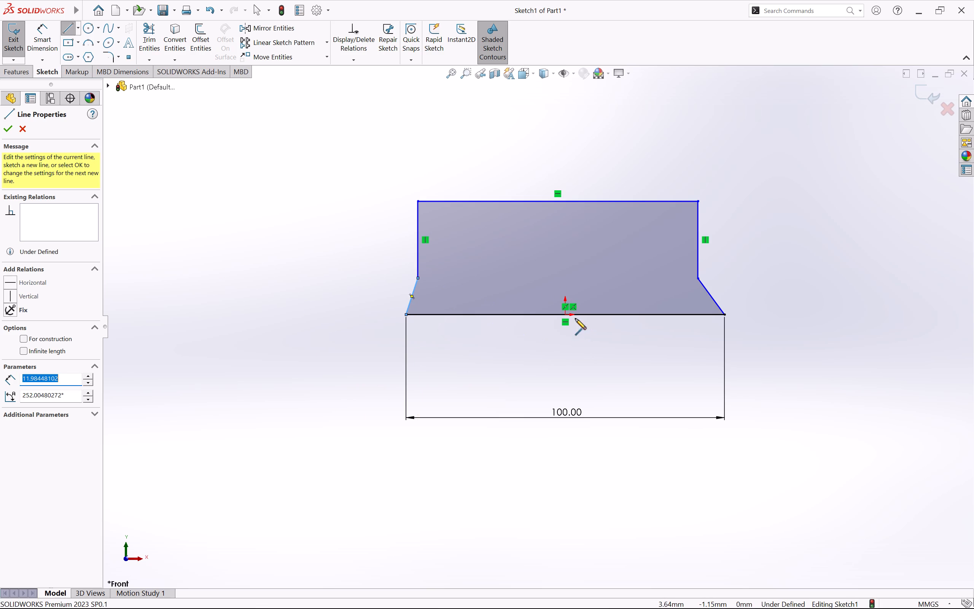
key(Escape)
Add a Vertical relation between the top line's midpoint and the origin.
scroll(553, 325, down, 1)
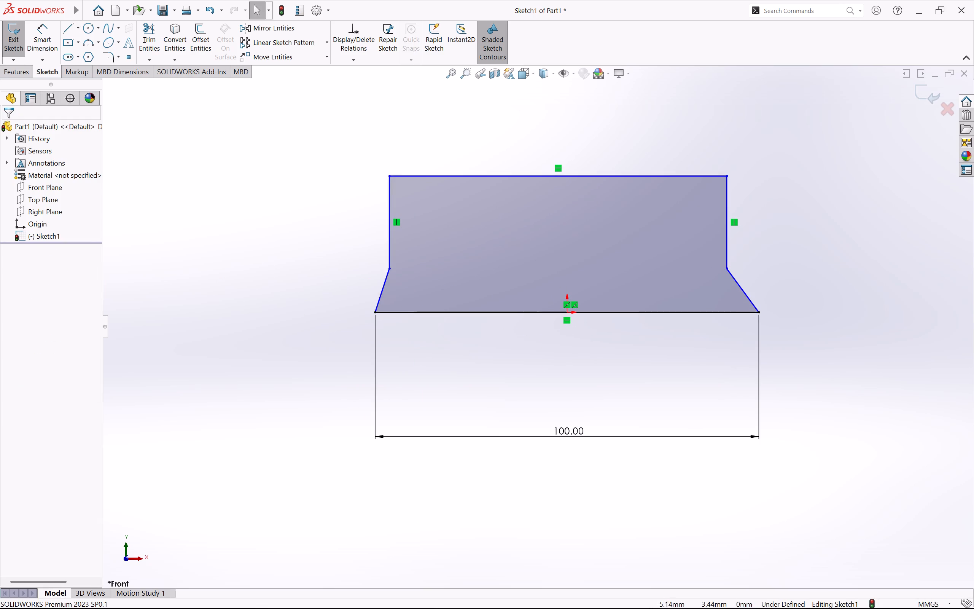
click(566, 312)
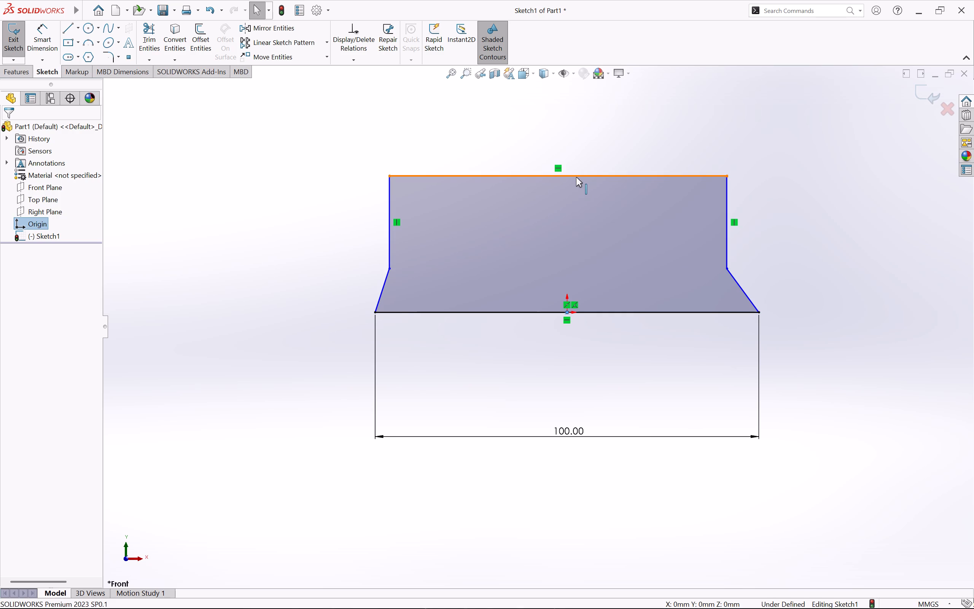
ctrl+click(557, 176)
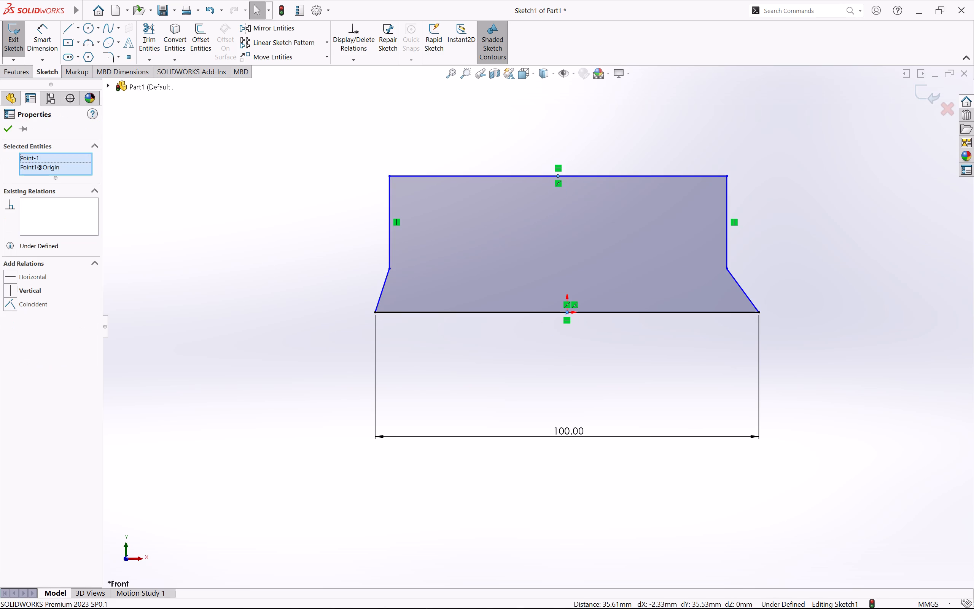
click(12, 291)
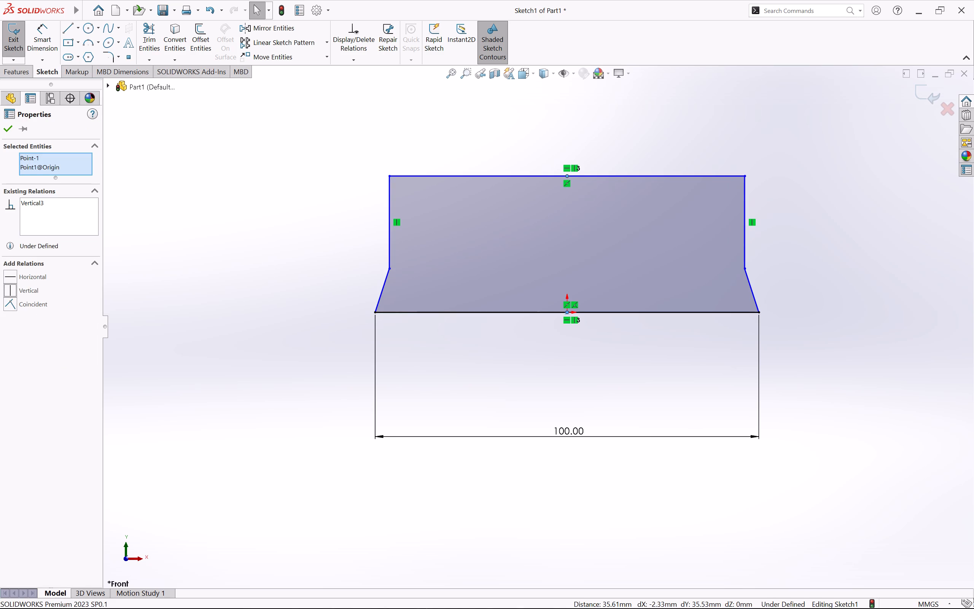
click(10, 134)
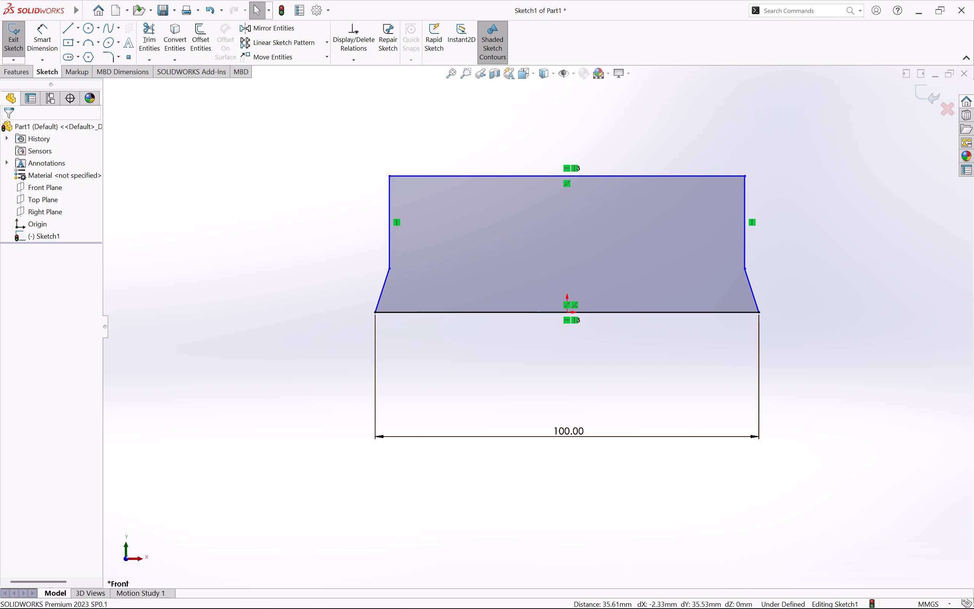
Dimension the horizontal span of the right slanted side below the base line and set it to 10 mm.
right_drag(271, 405, 270, 313)
click(751, 288)
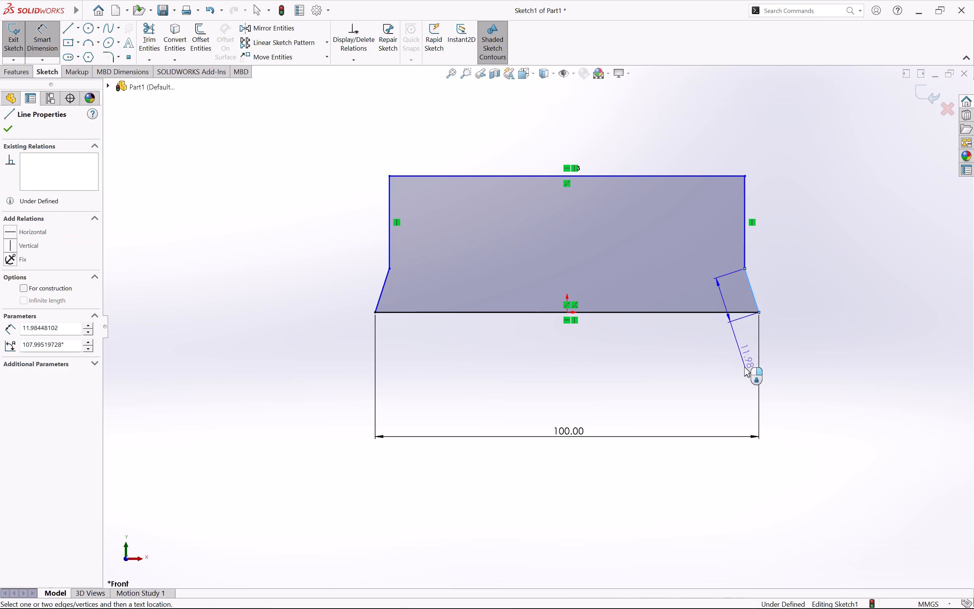
click(750, 495)
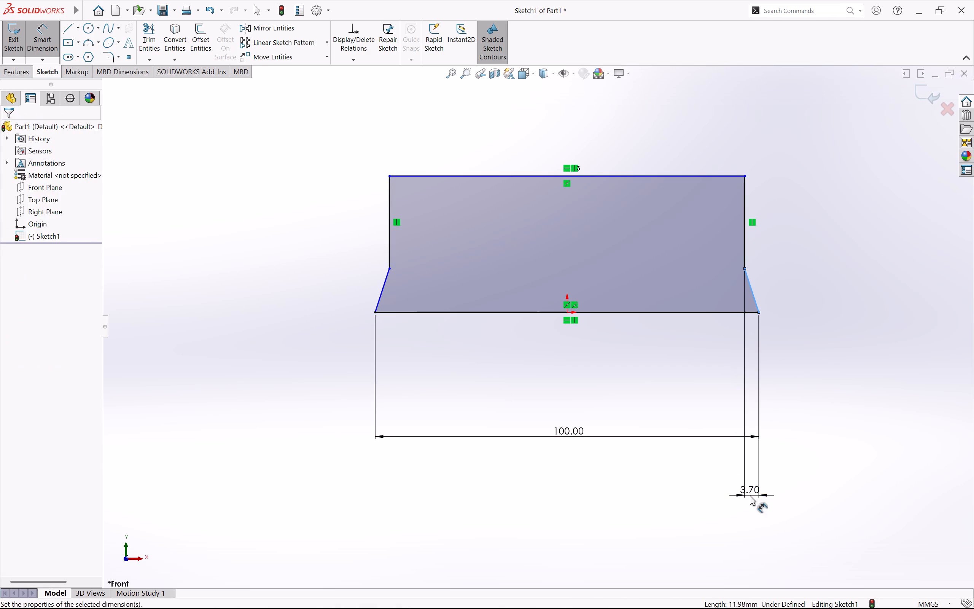
key(BackSpace)
text(10)
key(Return)
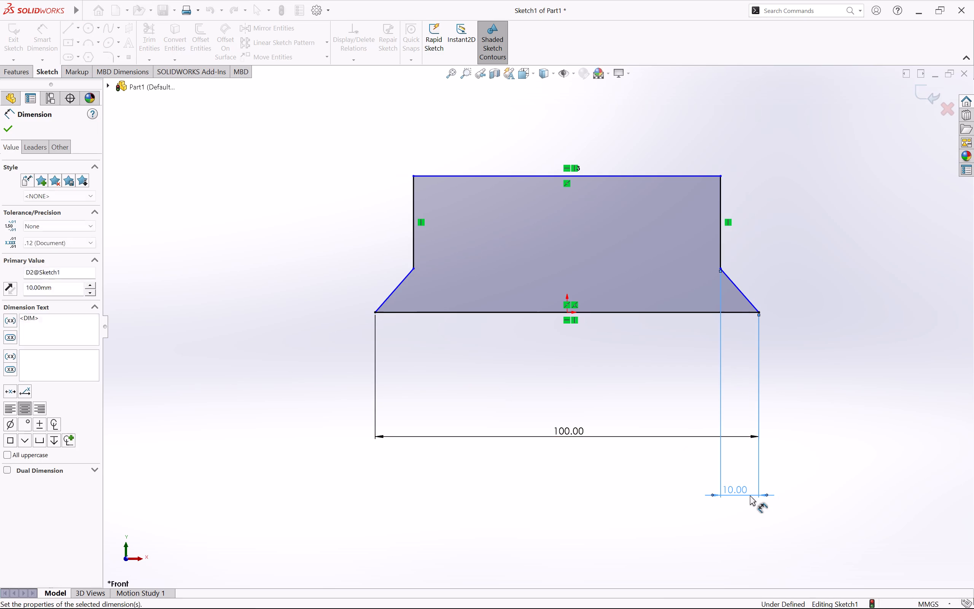
click(280, 191)
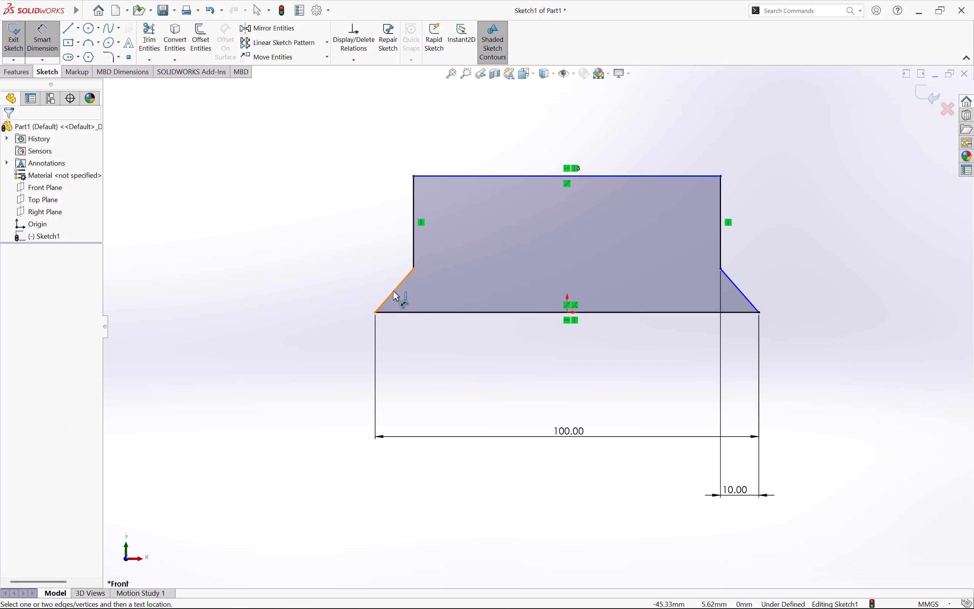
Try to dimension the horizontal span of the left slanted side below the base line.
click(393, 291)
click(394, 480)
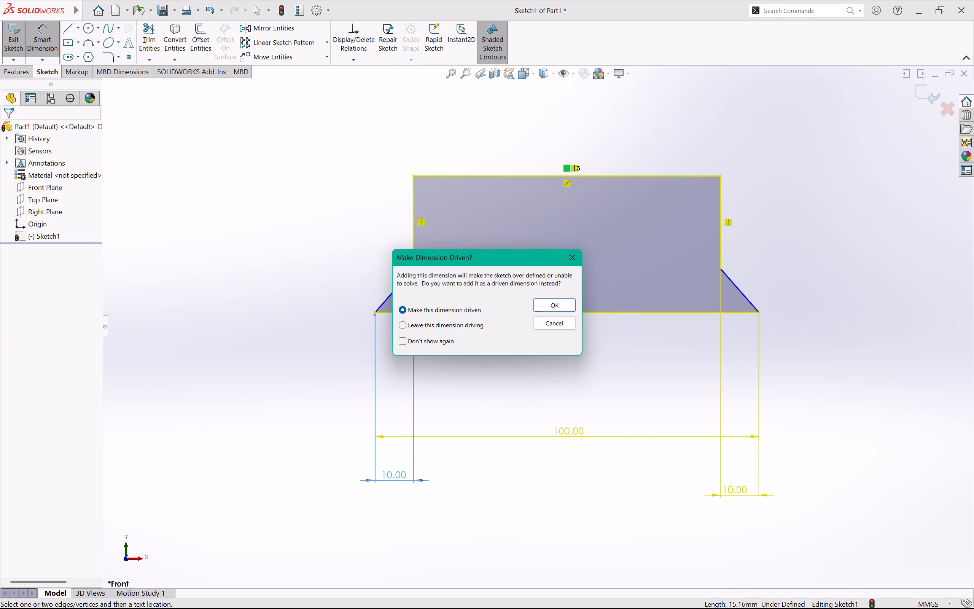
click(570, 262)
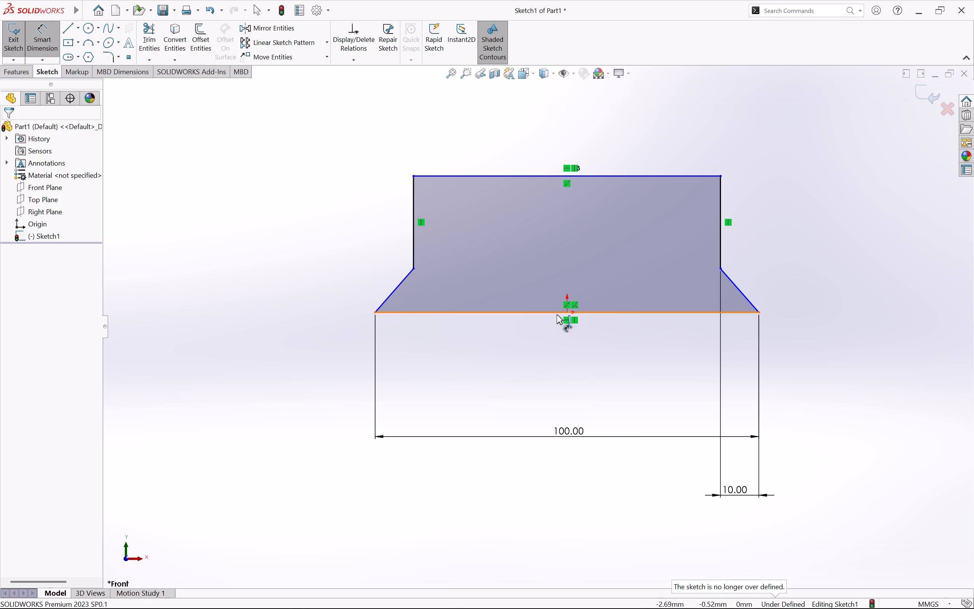
Dimension the height from the base line's centre to the left slanted side's upper corner and set it to 10 mm.
click(568, 312)
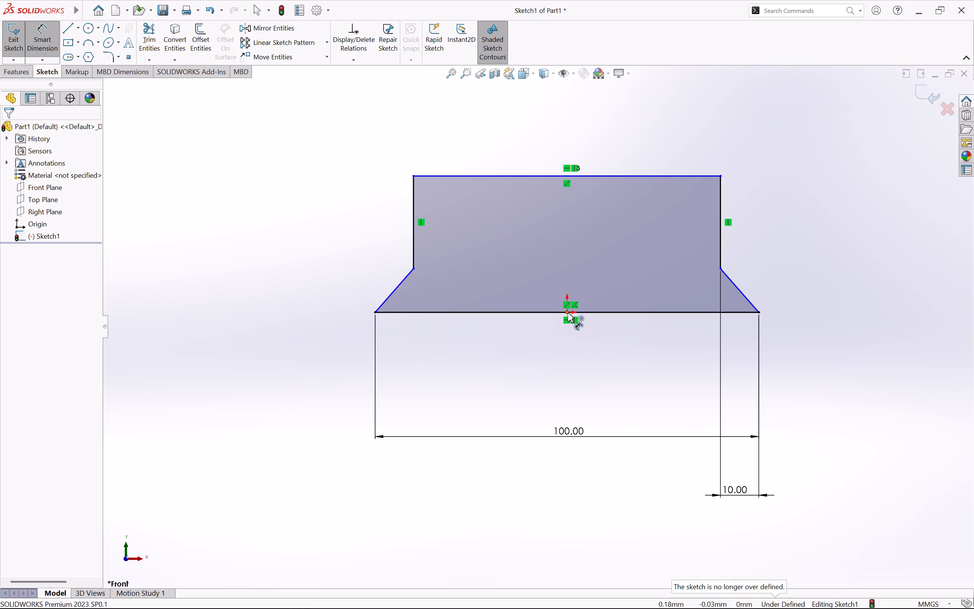
click(415, 268)
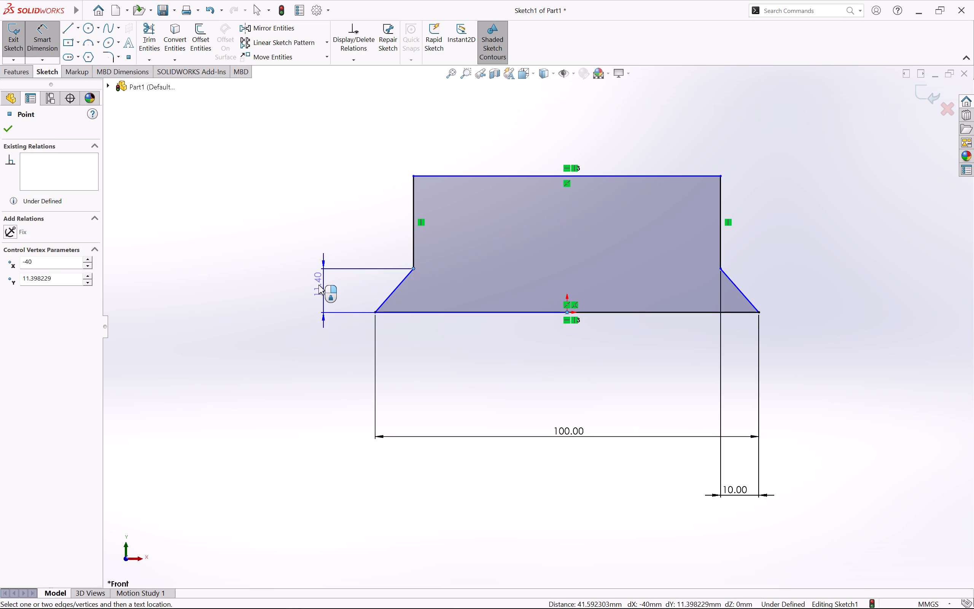
click(304, 287)
key(BackSpace)
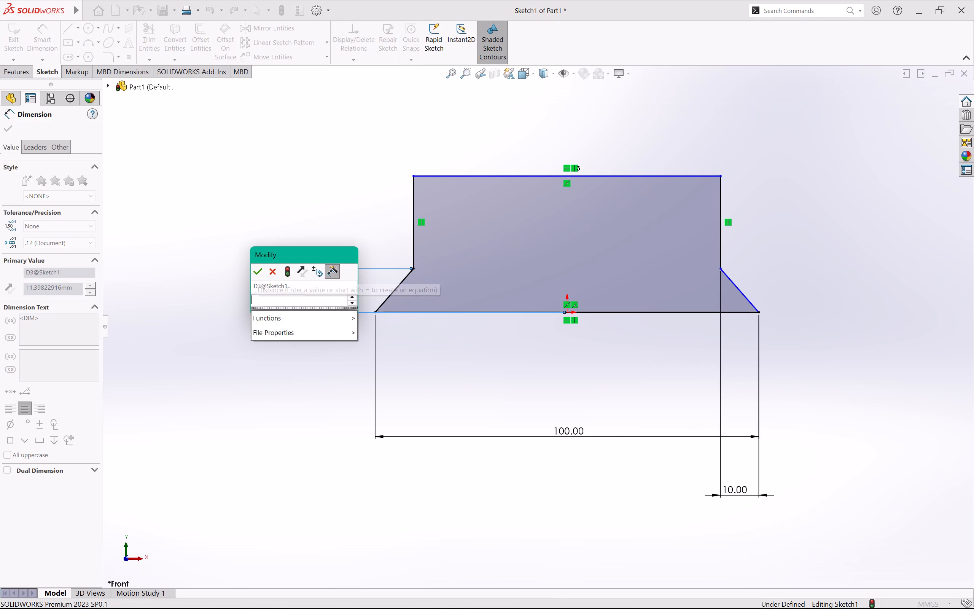
text(10)
key(Return)
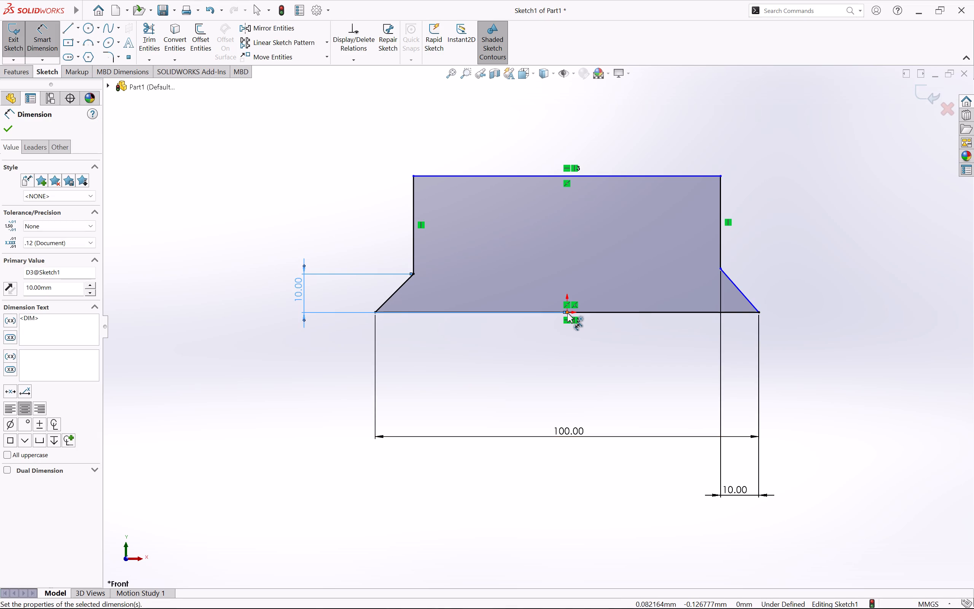
Delete the vertical 10 mm dimension of the left slanted side.
scroll(567, 312, down, 15)
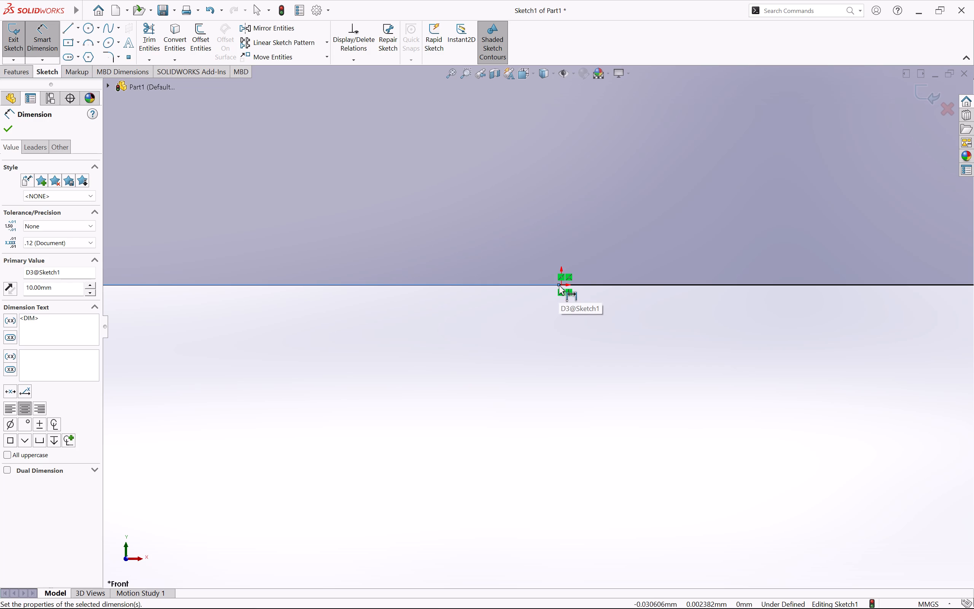
click(559, 285)
key(Delete)
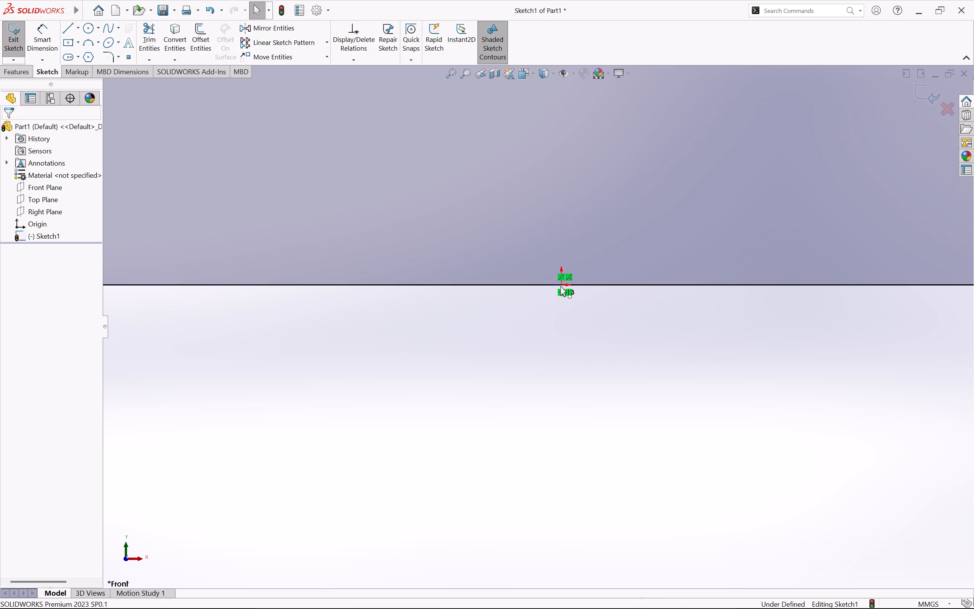
Dimension the height from the origin to the left slanted side's upper corner again, at 10 mm.
scroll(562, 285, up, 14)
scroll(545, 329, down, 2)
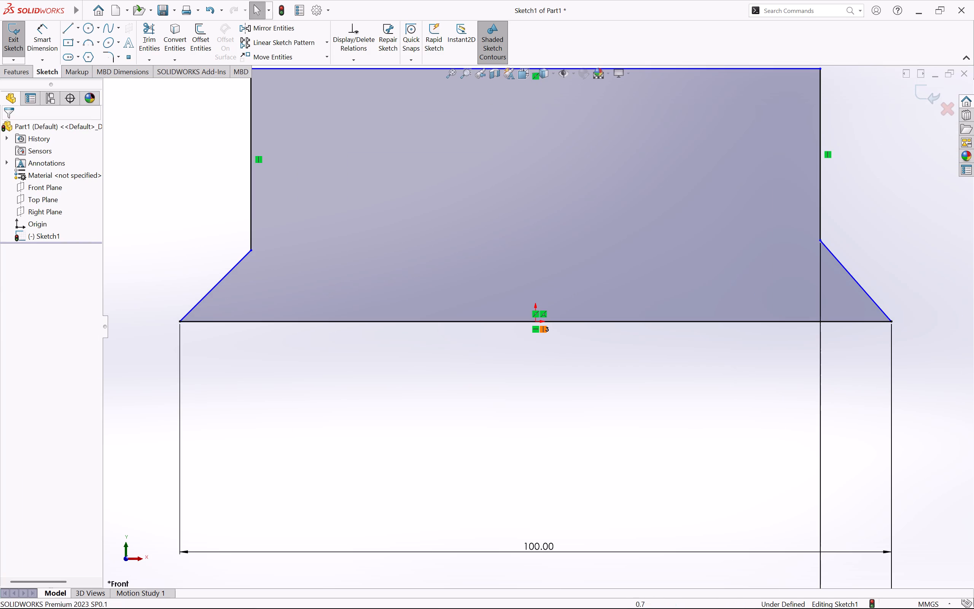
click(535, 321)
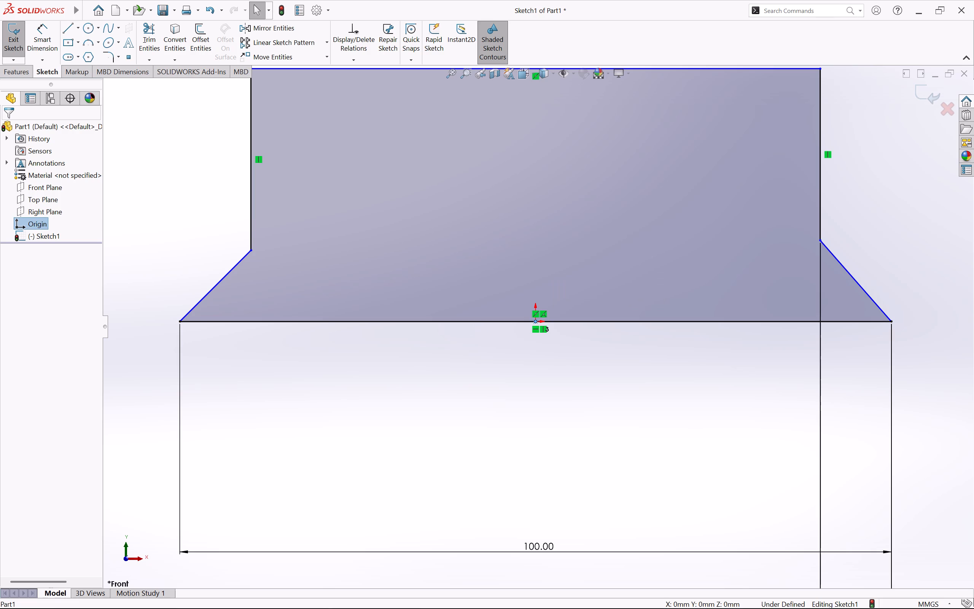
key(Escape)
key(Escape)
right_drag(154, 352, 155, 273)
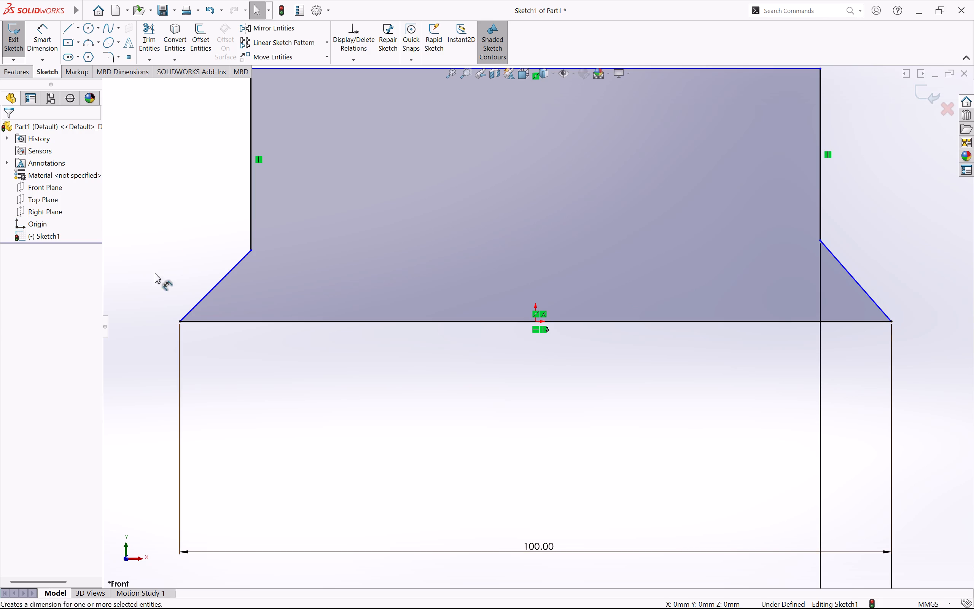
right_drag(155, 273, 162, 241)
click(536, 322)
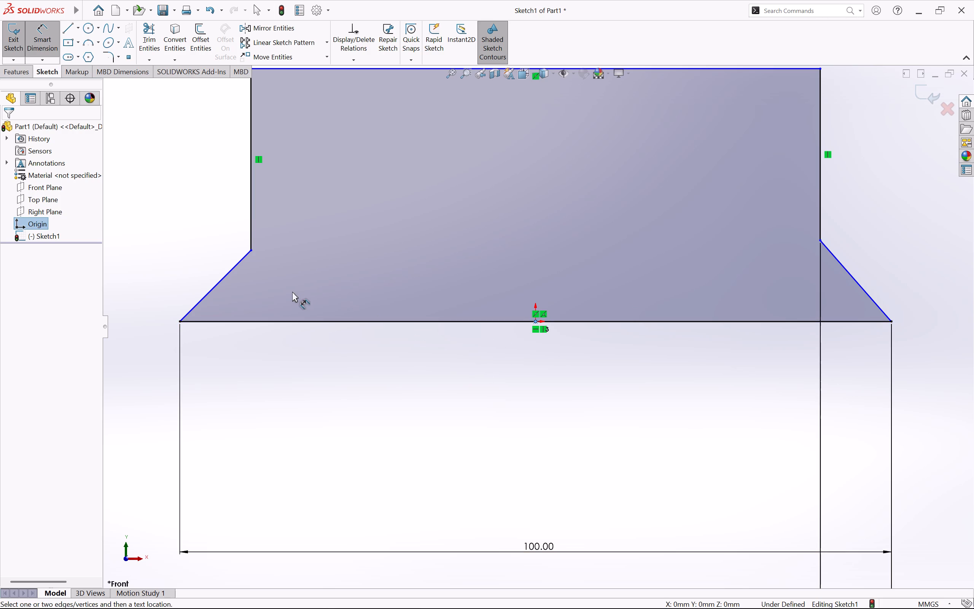
click(251, 249)
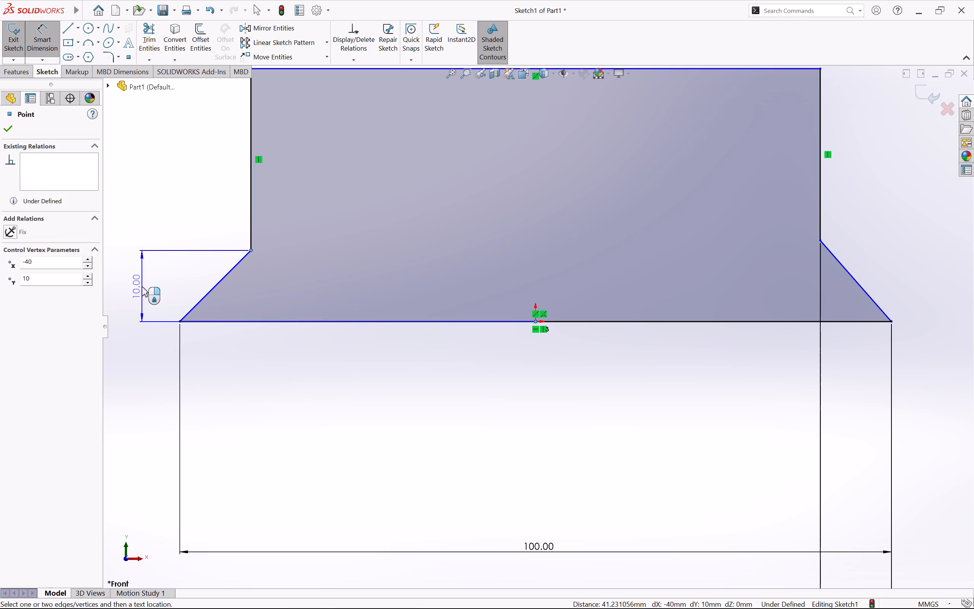
click(142, 287)
click(307, 371)
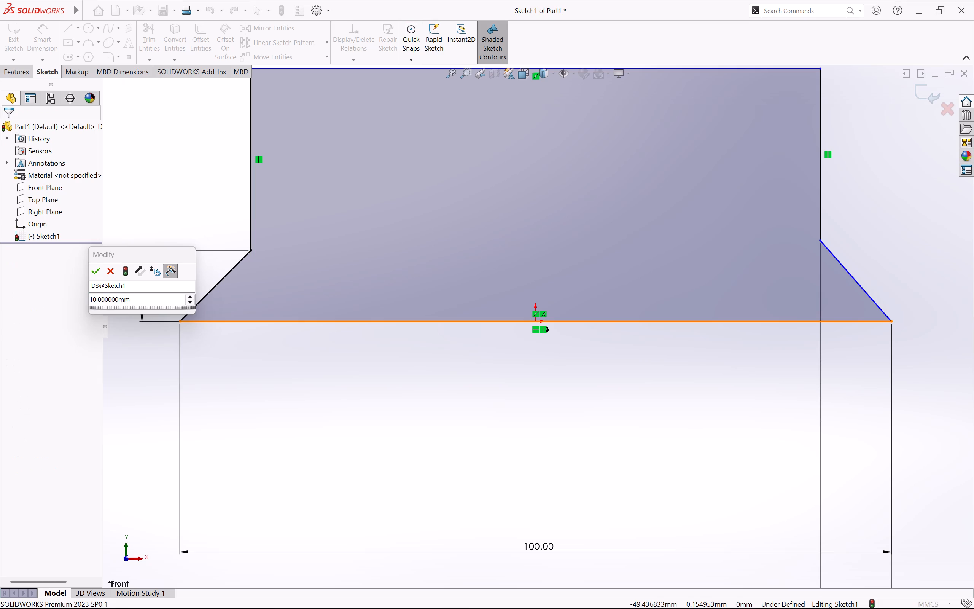
click(93, 273)
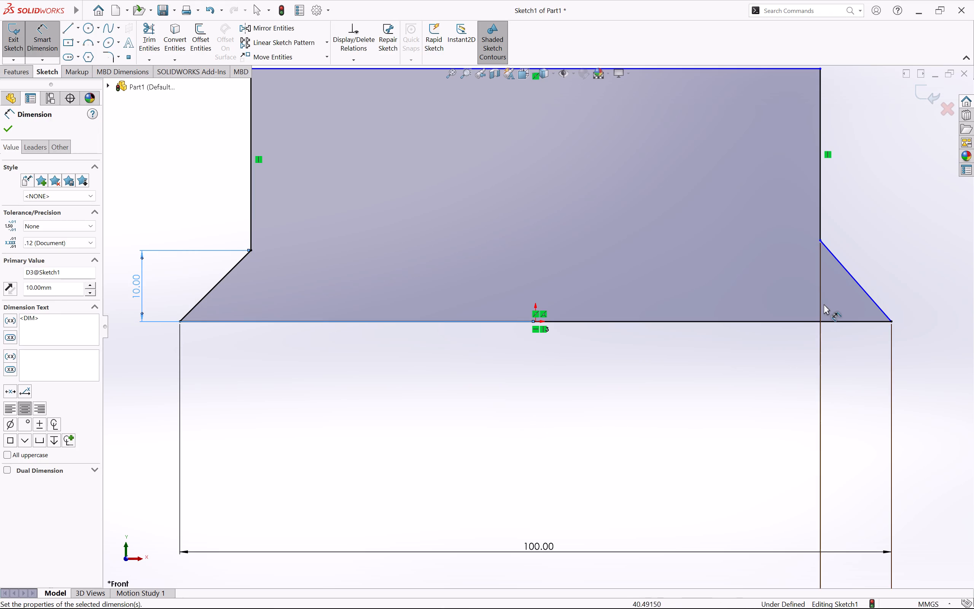
Dimension the height from the origin to the right slanted side's upper corner and set it to 10 mm.
click(536, 321)
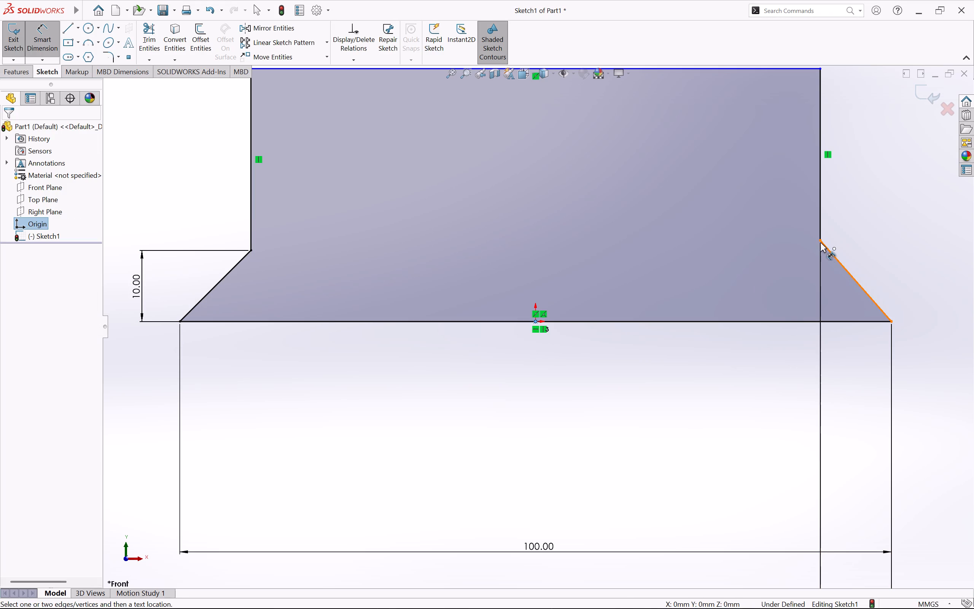
click(820, 240)
click(898, 275)
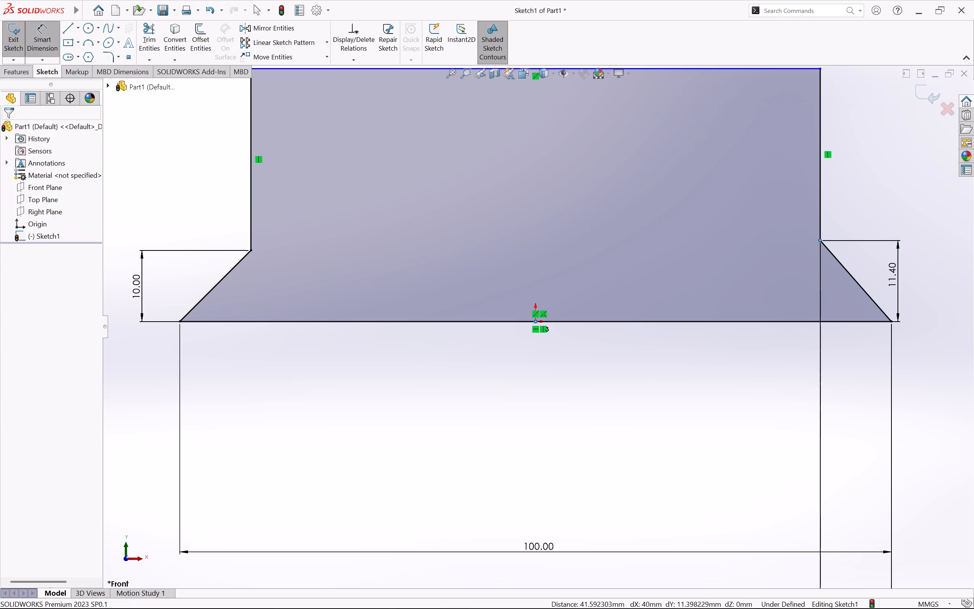
key(BackSpace)
text(10)
key(Return)
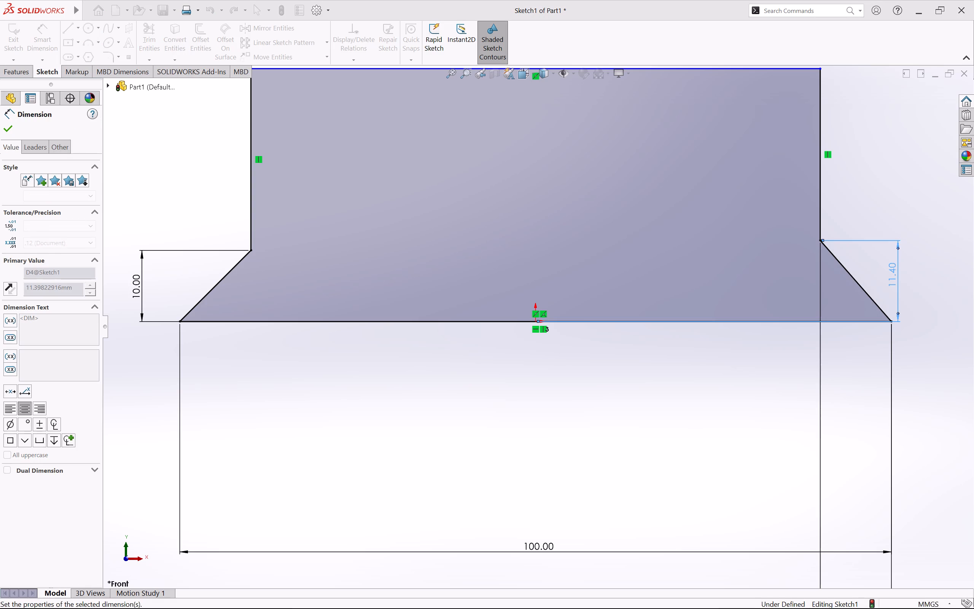
Dimension the length of the profile's right vertical side and set it to 10 mm.
scroll(867, 285, up, 2)
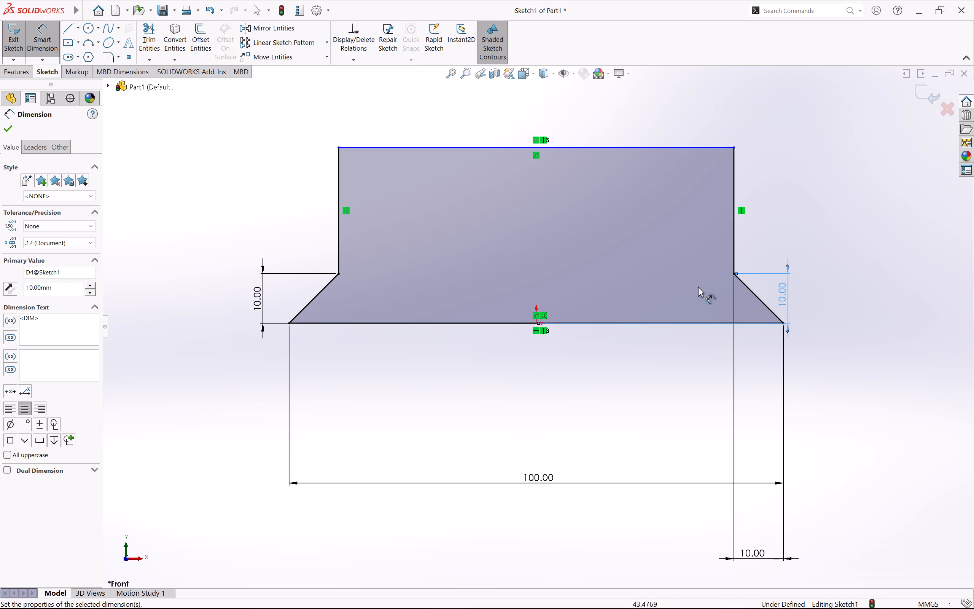
click(734, 227)
click(820, 210)
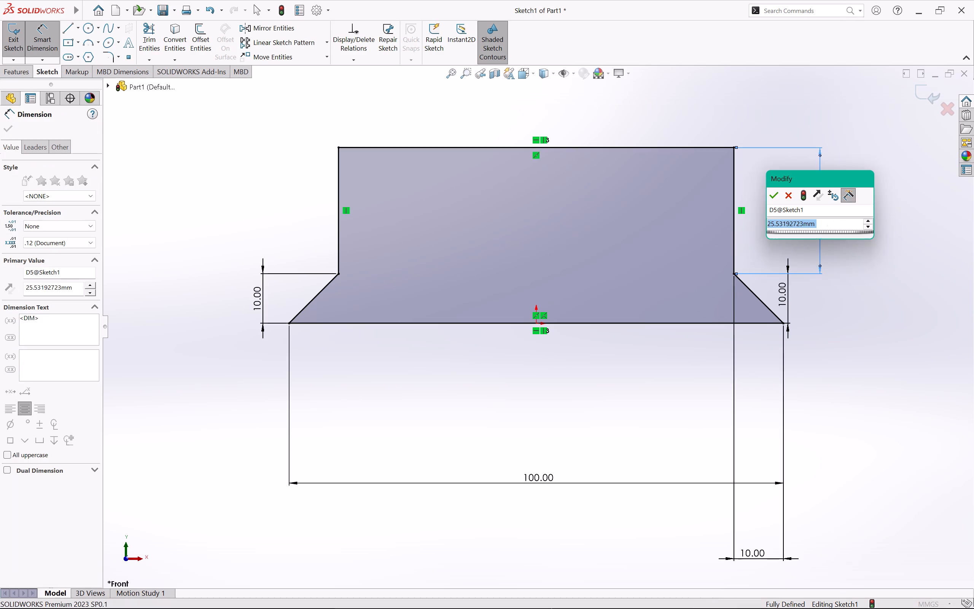
key(BackSpace)
text(10)
key(Return)
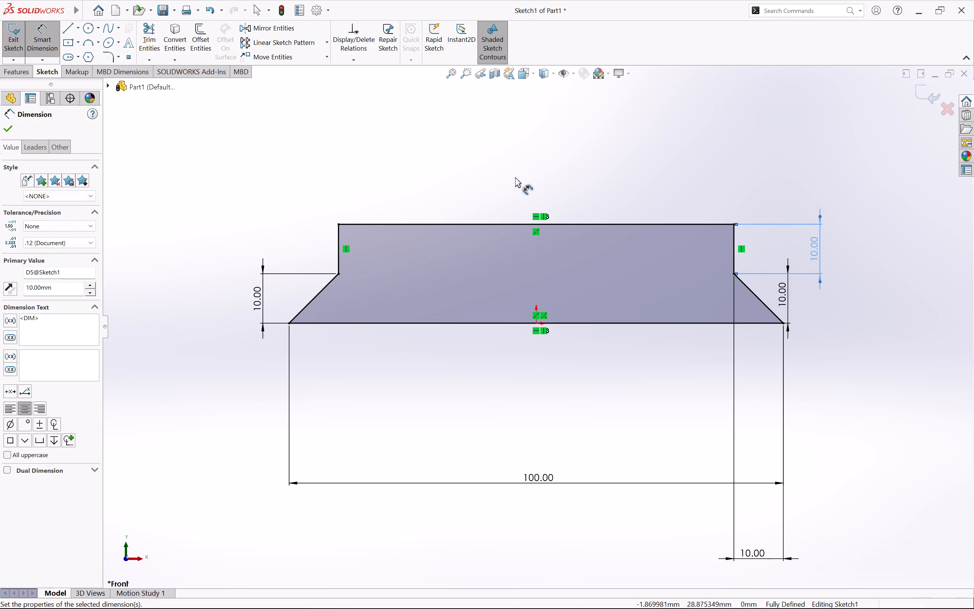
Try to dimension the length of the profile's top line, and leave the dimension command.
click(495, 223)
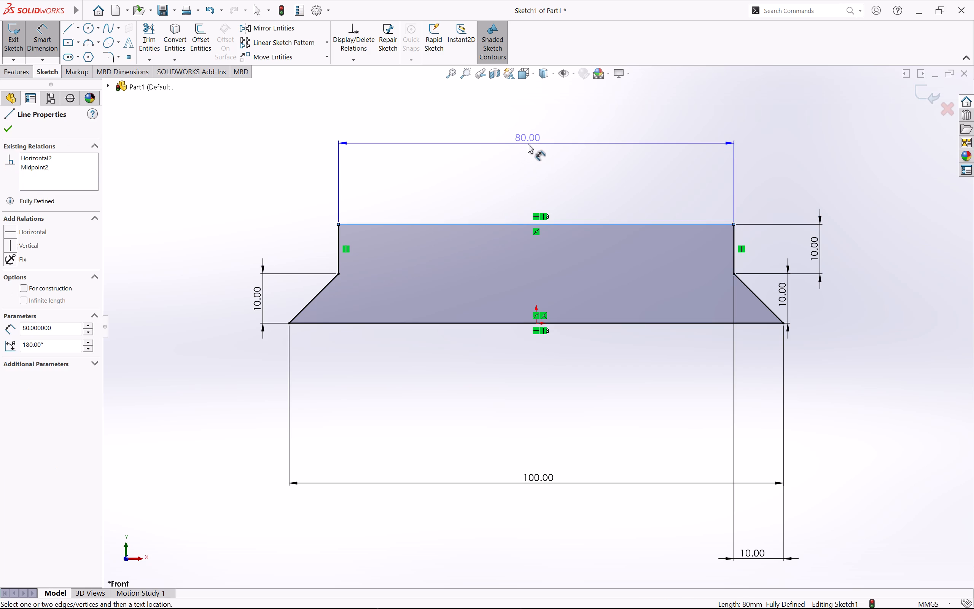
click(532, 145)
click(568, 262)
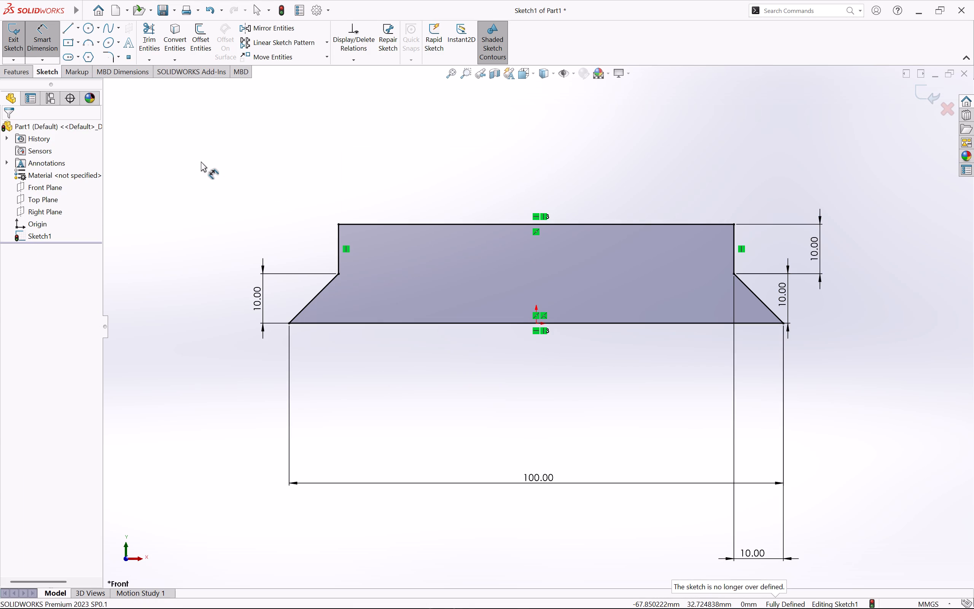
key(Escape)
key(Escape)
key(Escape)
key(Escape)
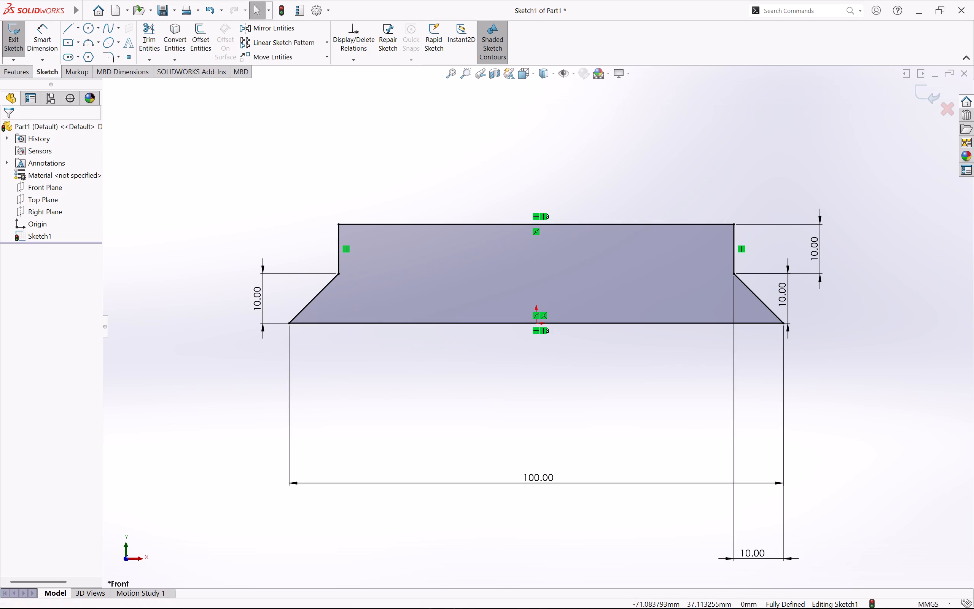
Exit the sketch and extrude the profile as a Blind boss with a depth of 50 mm.
click(19, 35)
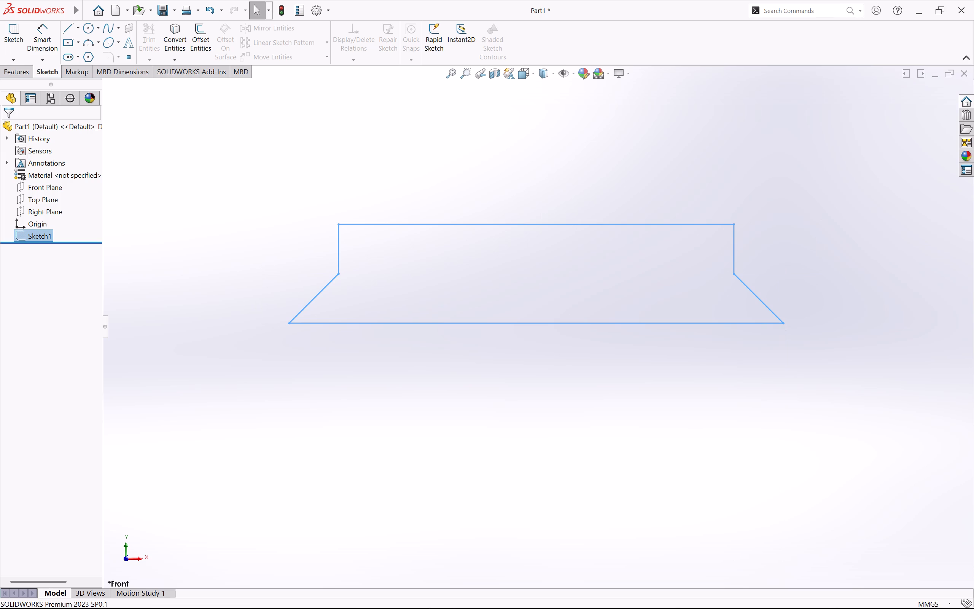
click(26, 66)
click(30, 41)
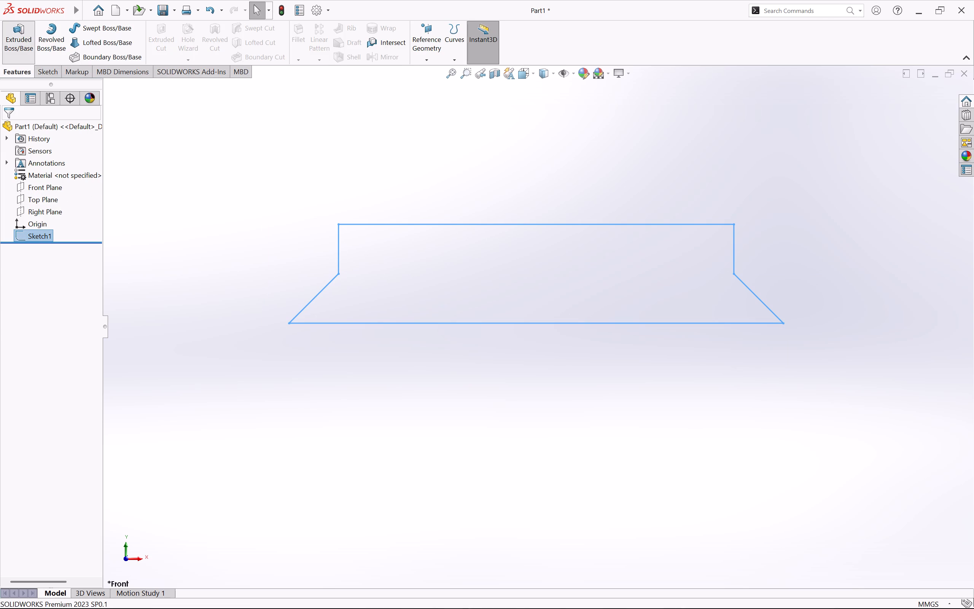
scroll(627, 451, up, 2)
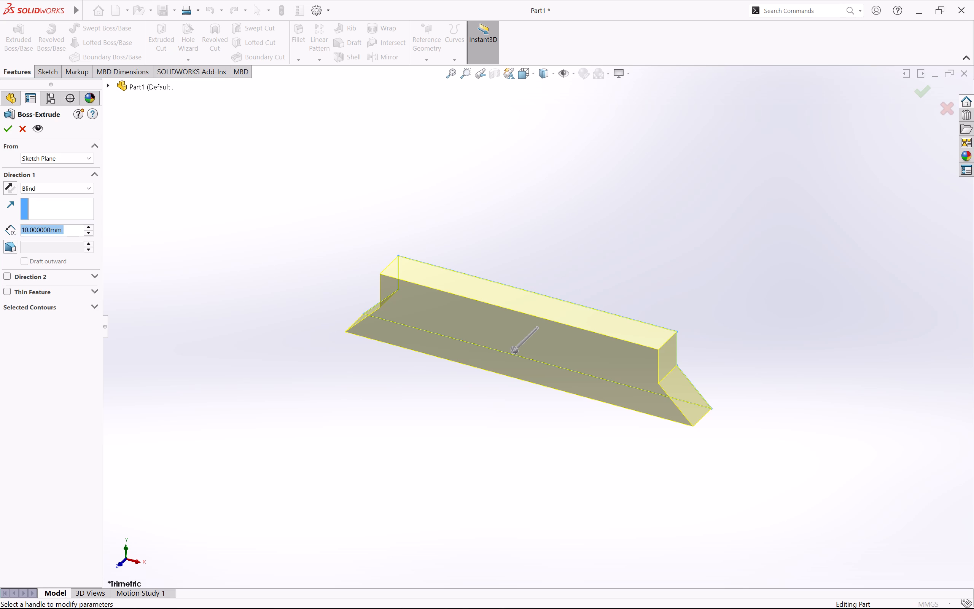
key(BackSpace)
text(50)
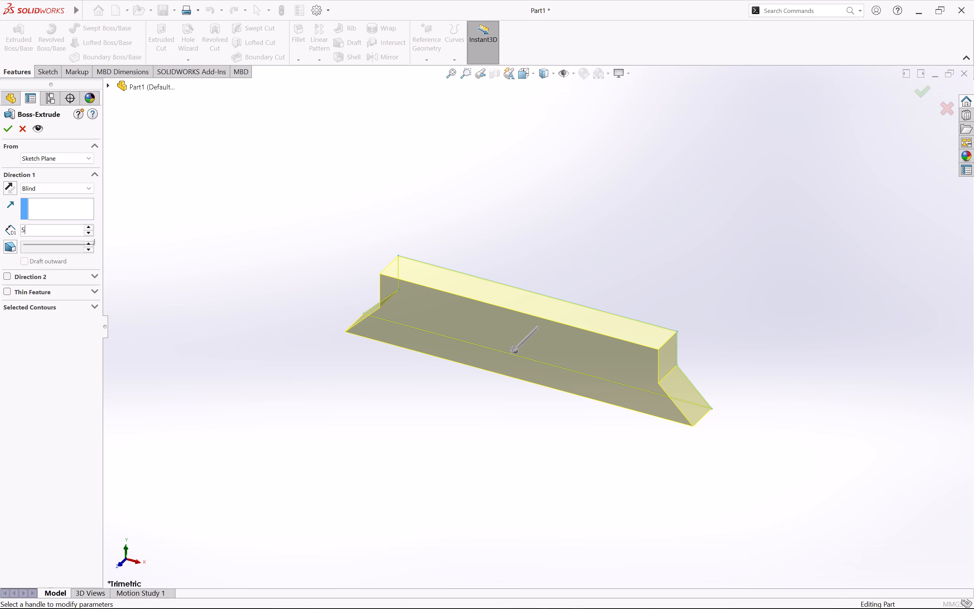
key(Return)
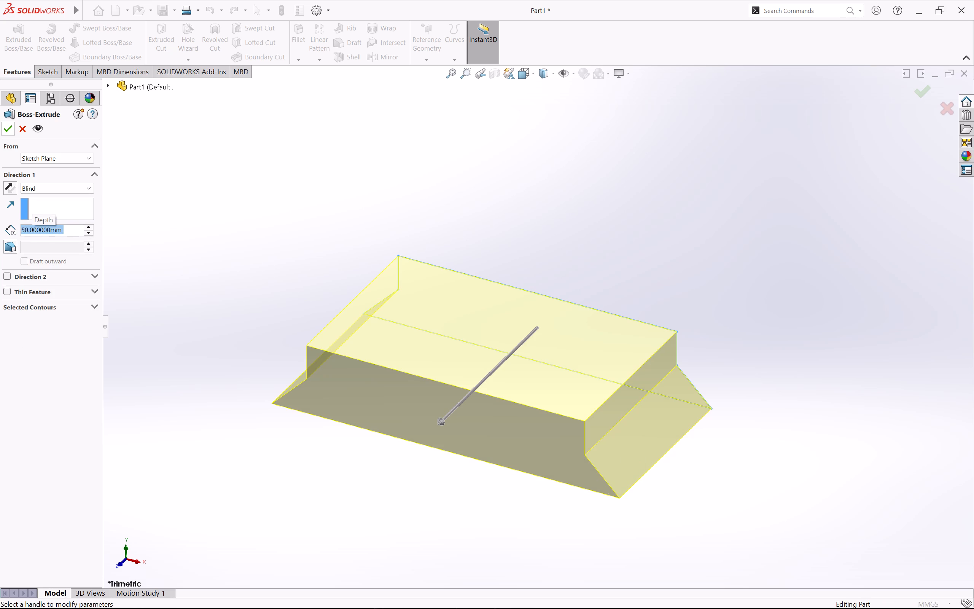
click(3, 130)
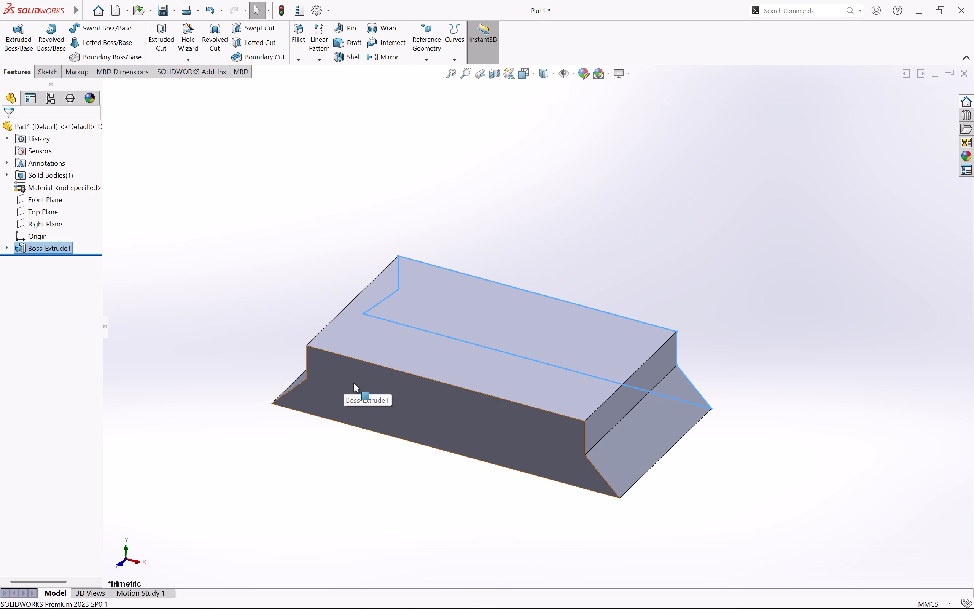
Start a sketch on the block's top face and draw a corner rectangle about 37 by 7.5 mm from the face's upper-left corner.
right_click(441, 313)
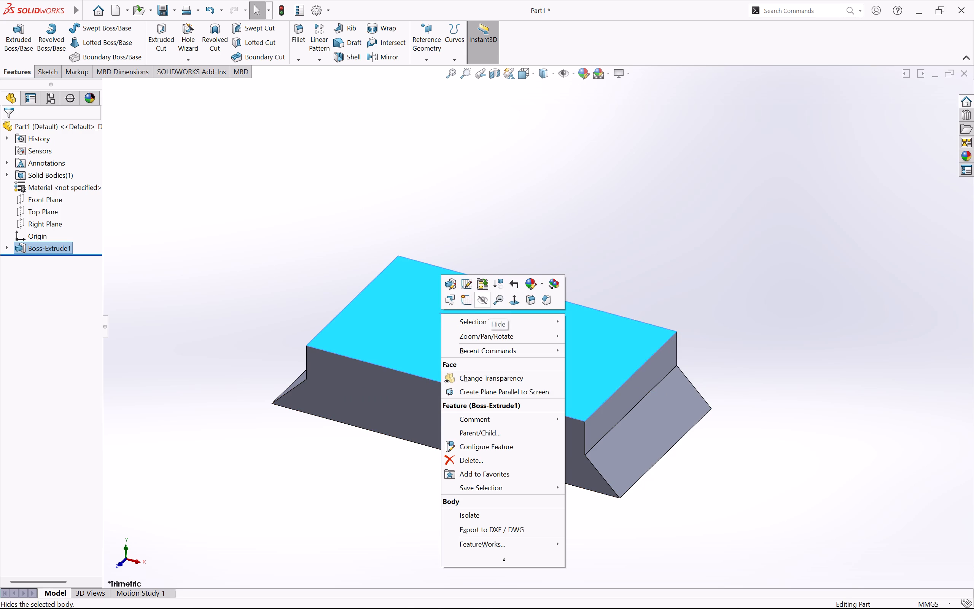
click(467, 299)
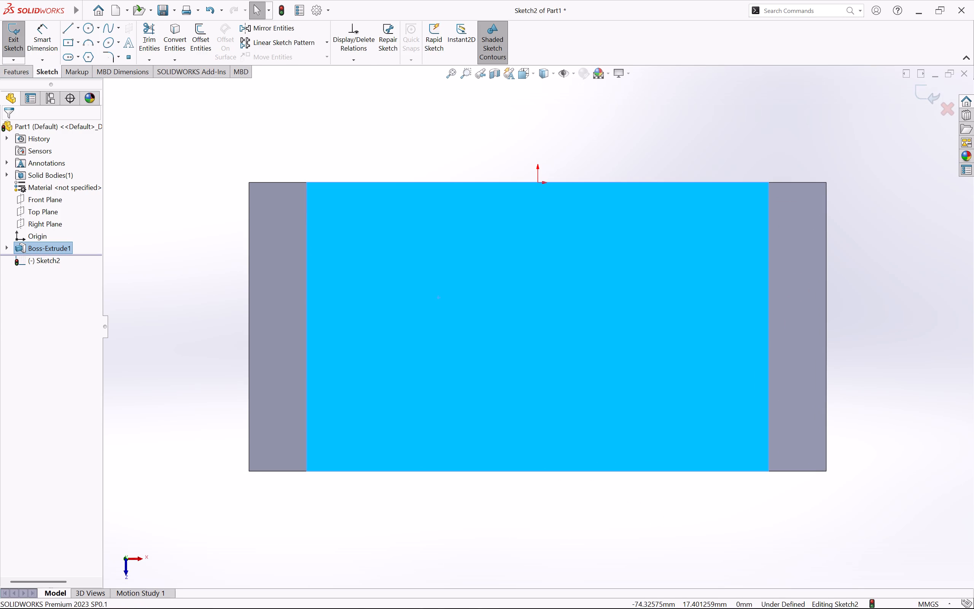
click(70, 43)
click(13, 164)
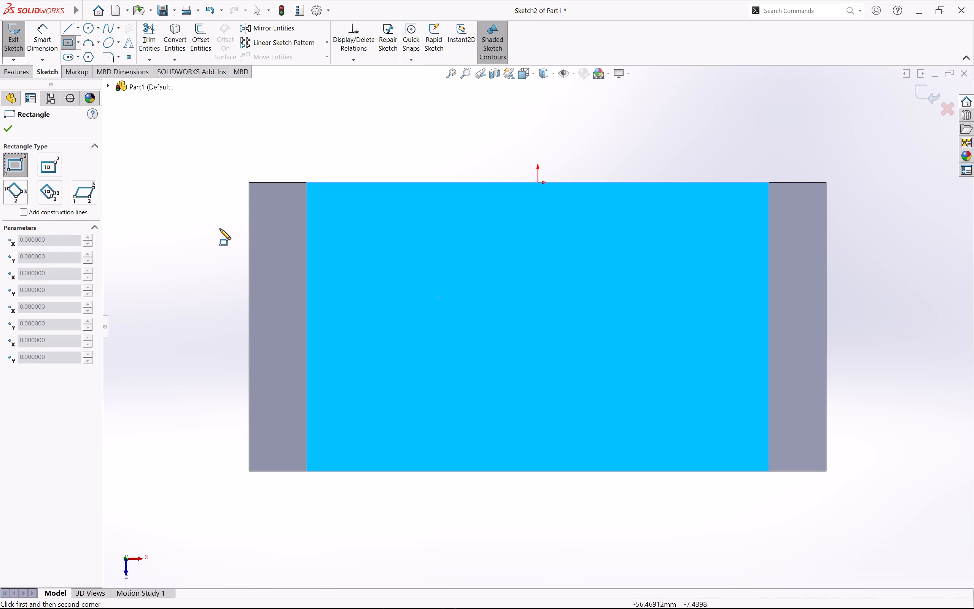
click(307, 183)
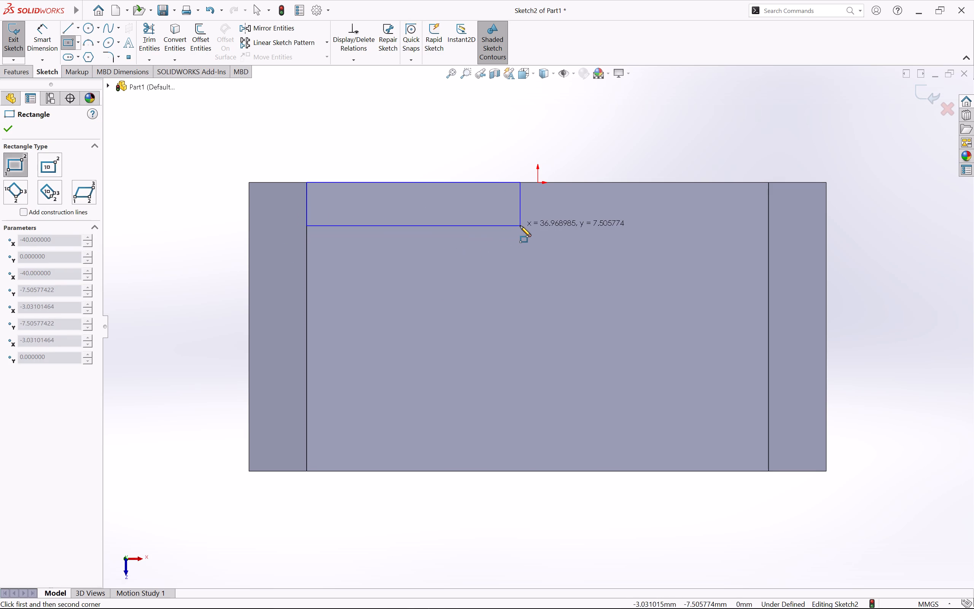
click(520, 226)
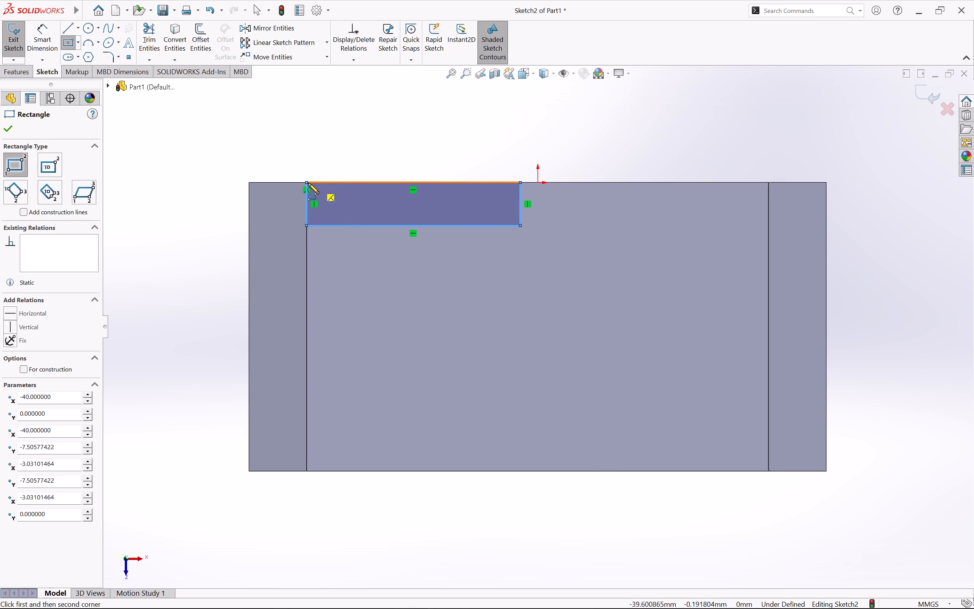
Draw a second corner rectangle about 9.5 mm wide from the same corner down to the face's opposite long edge.
click(307, 183)
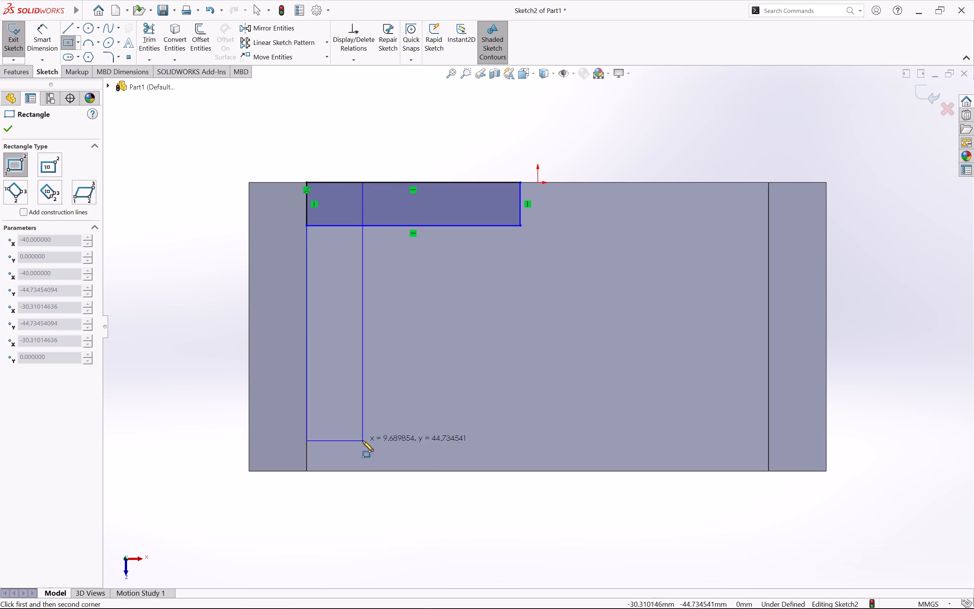
click(361, 472)
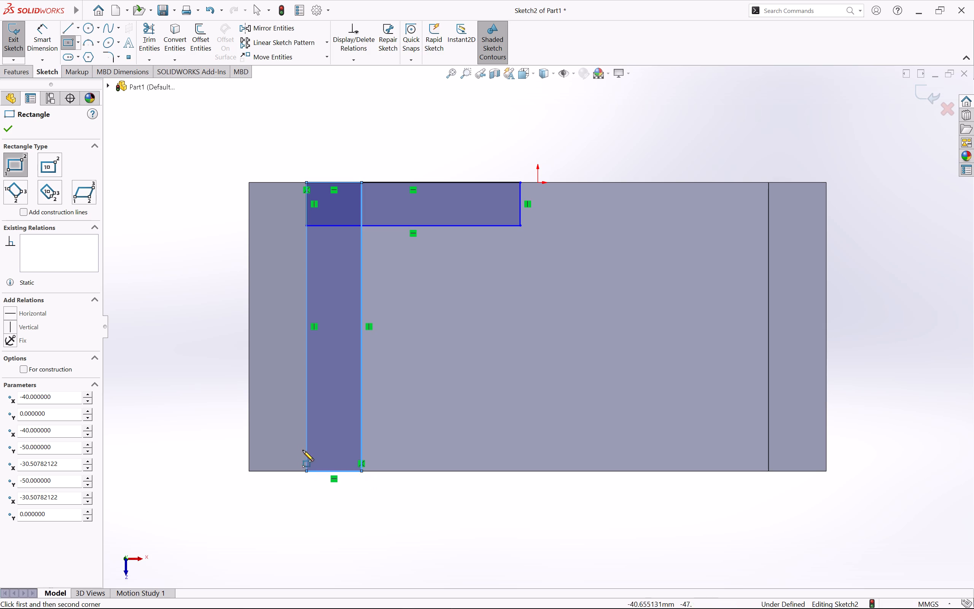
key(Escape)
Dimension the length of the horizontal rectangle's top line and set it to 30 mm.
right_drag(185, 209, 193, 122)
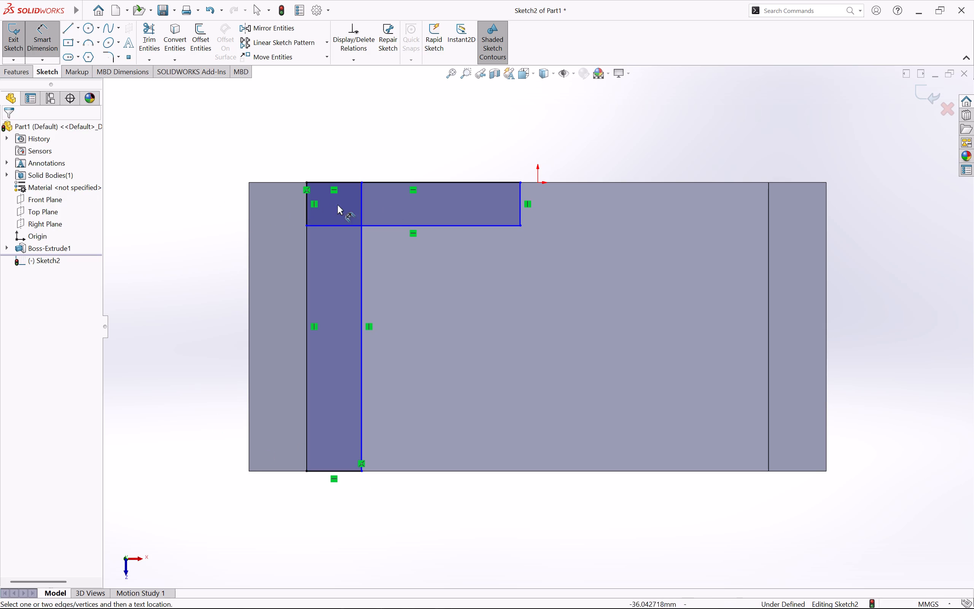
click(452, 184)
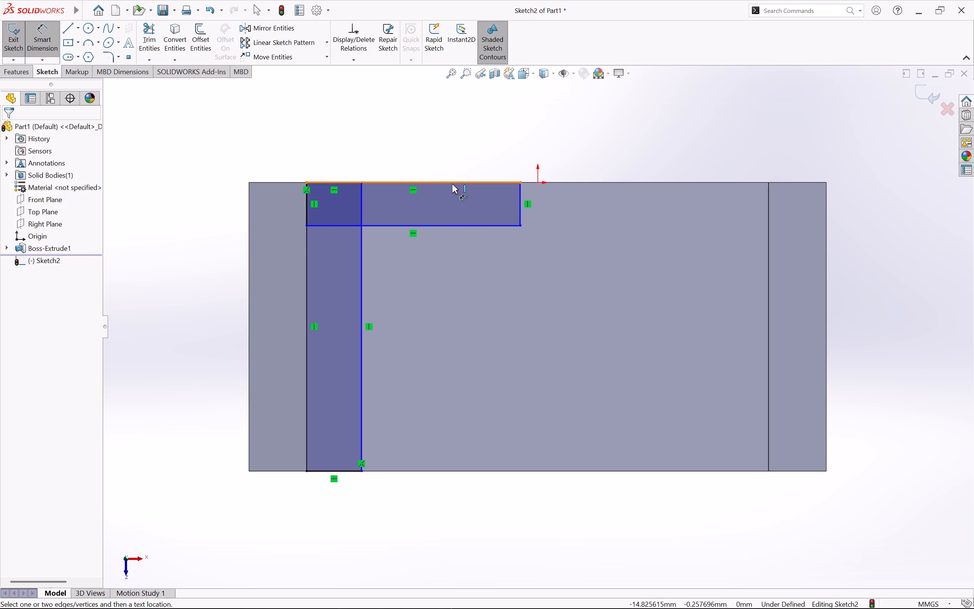
click(425, 125)
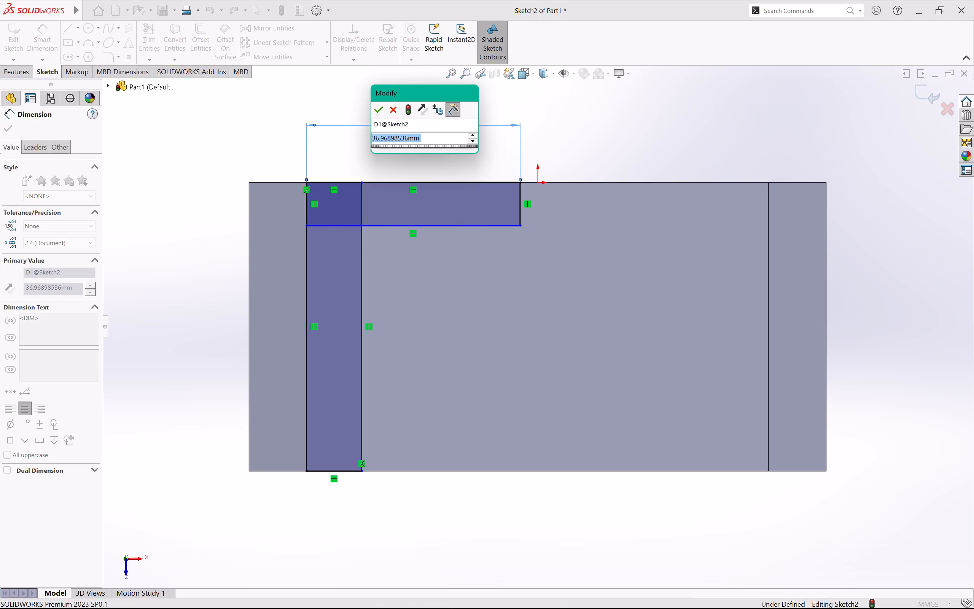
key(BackSpace)
text(30)
key(Return)
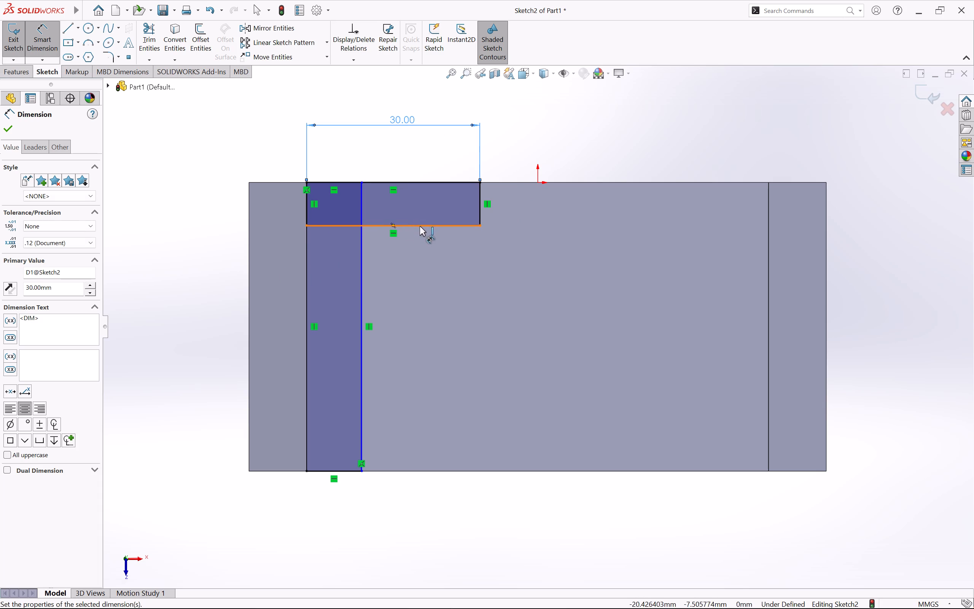
Dimension the height of the horizontal rectangle along its left side and set it to 10 mm.
click(307, 210)
click(184, 202)
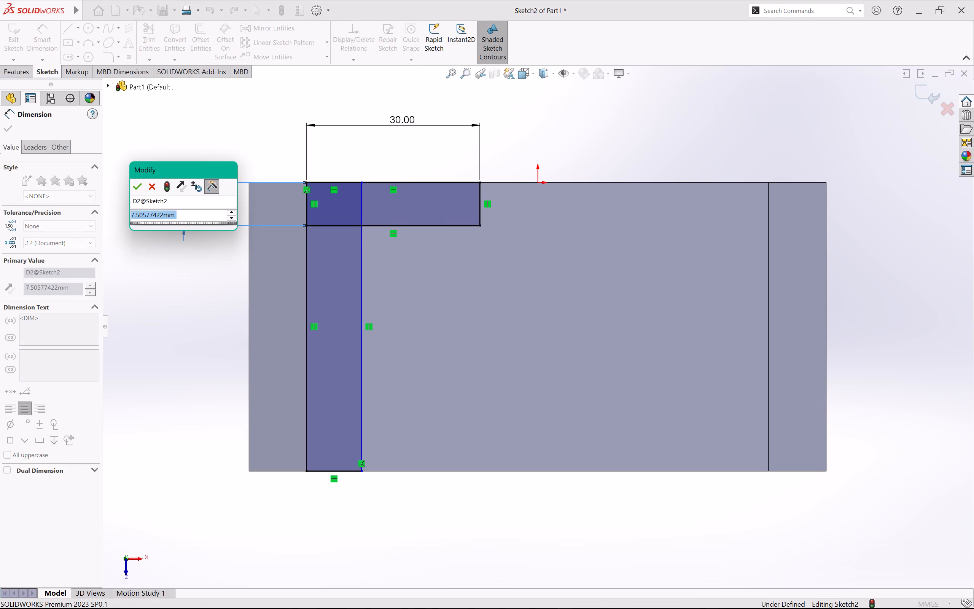
key(BackSpace)
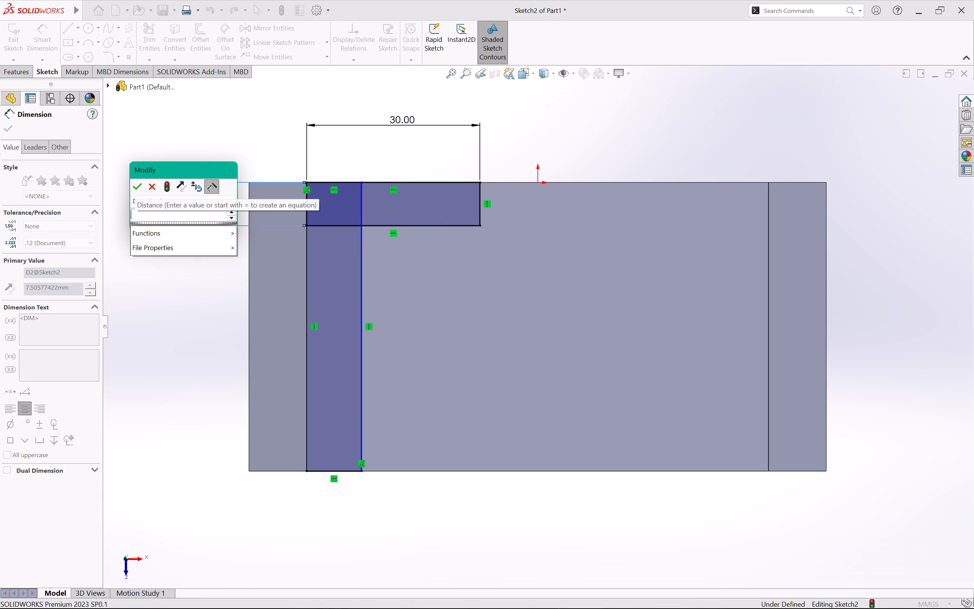
text(10)
key(Return)
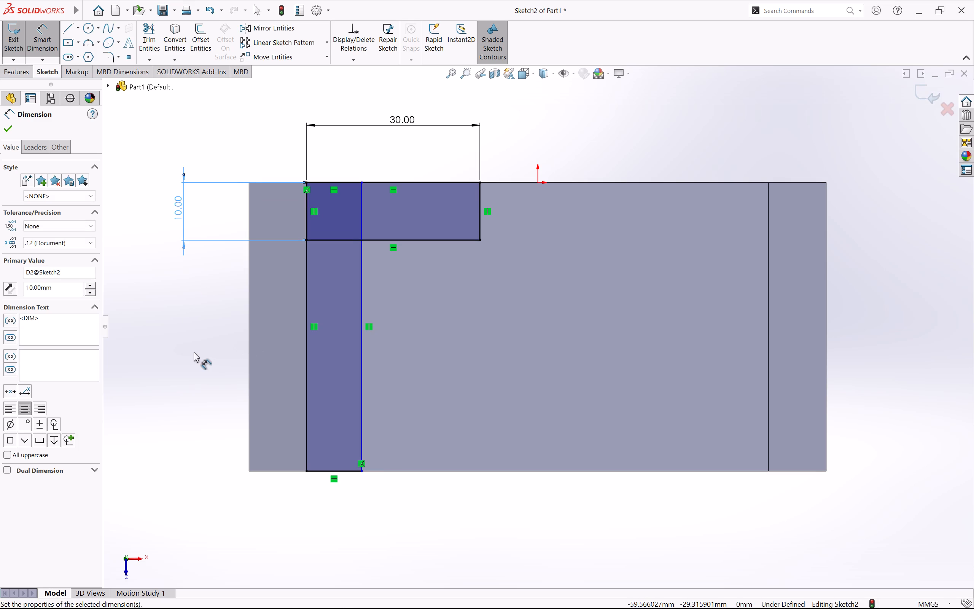
Dimension the width of the vertical rectangle along its bottom line and set it to 10 mm.
drag(347, 469, 347, 473)
click(337, 522)
key(BackSpace)
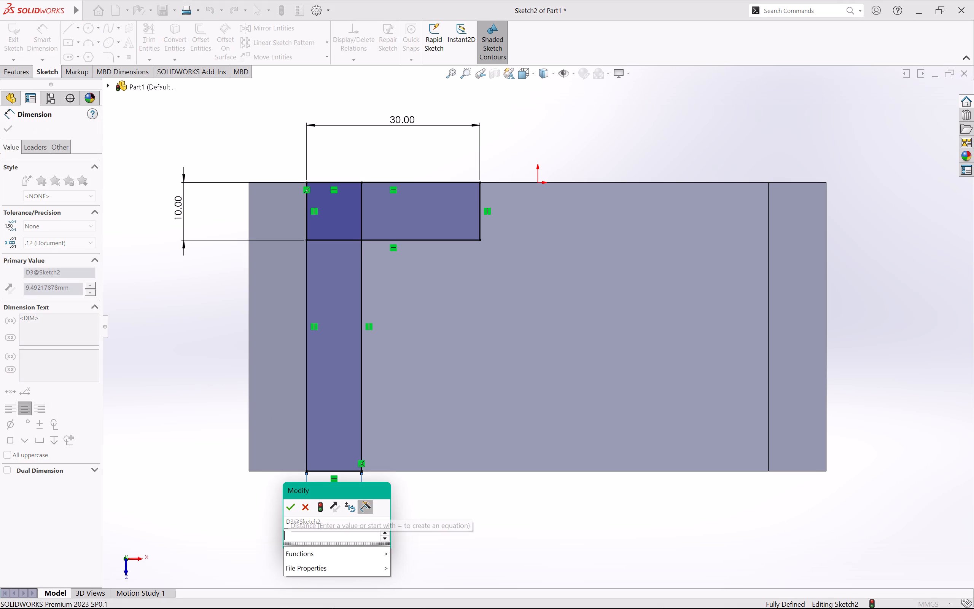
text(10)
key(Return)
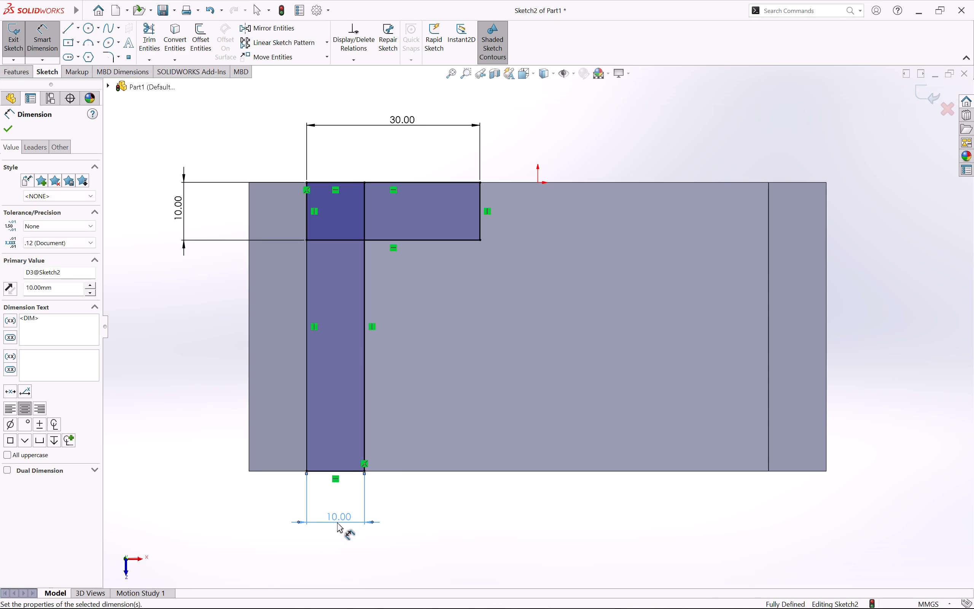
click(223, 508)
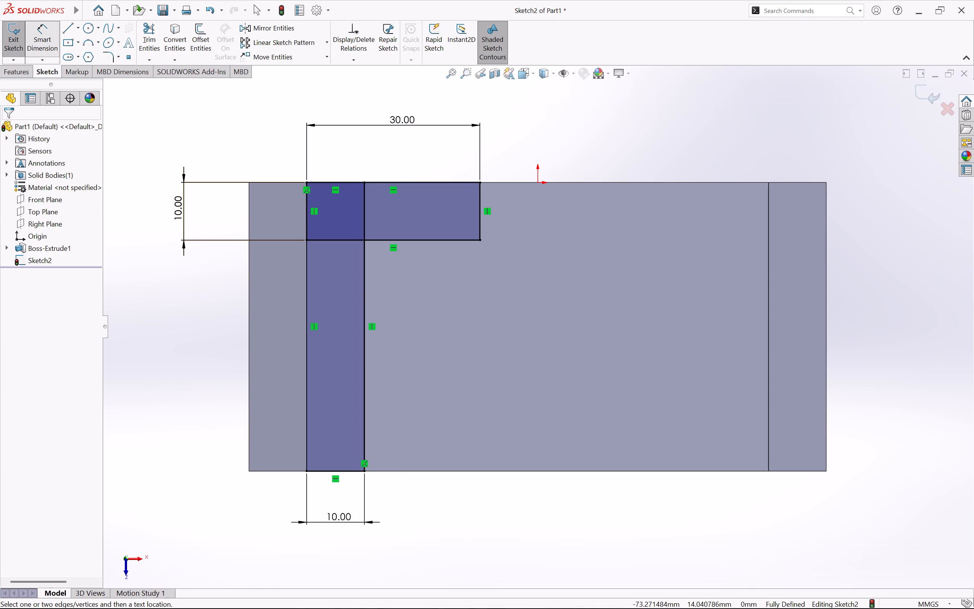
Trim the two inner line segments where the rectangles overlap, using Trim to closest, to form a single L-shaped outline.
click(143, 34)
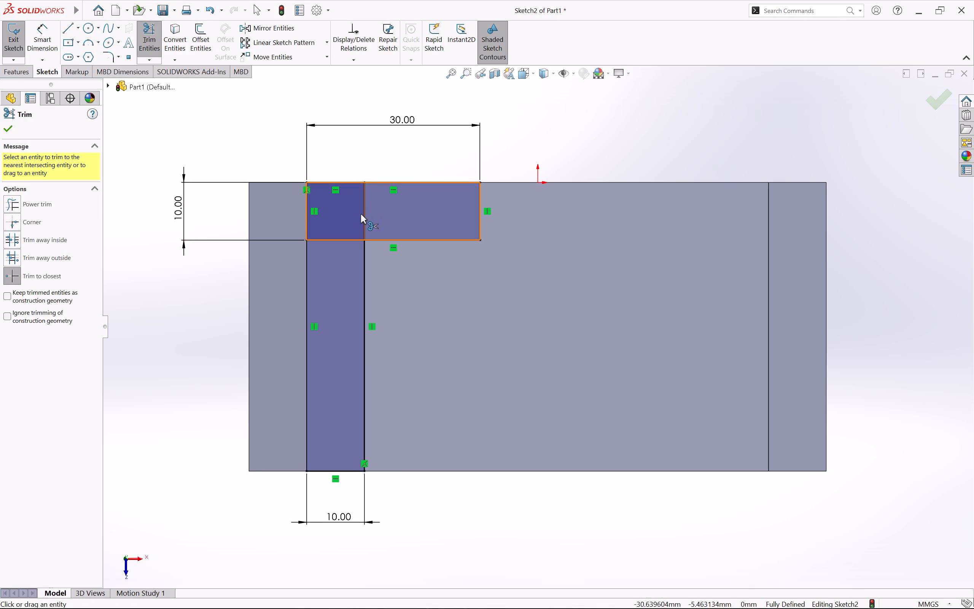
click(366, 215)
click(336, 240)
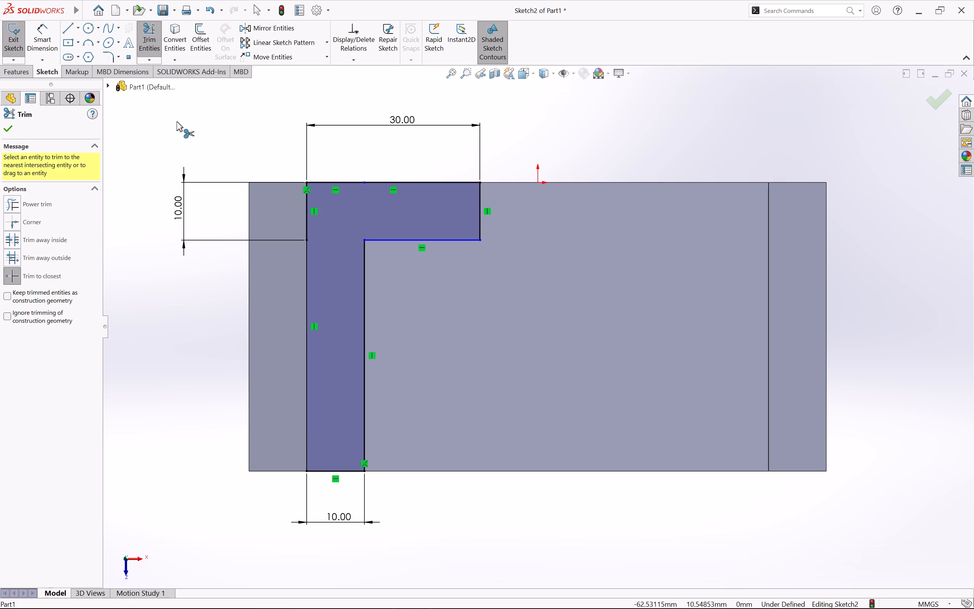
key(Escape)
key(Escape)
key(Escape)
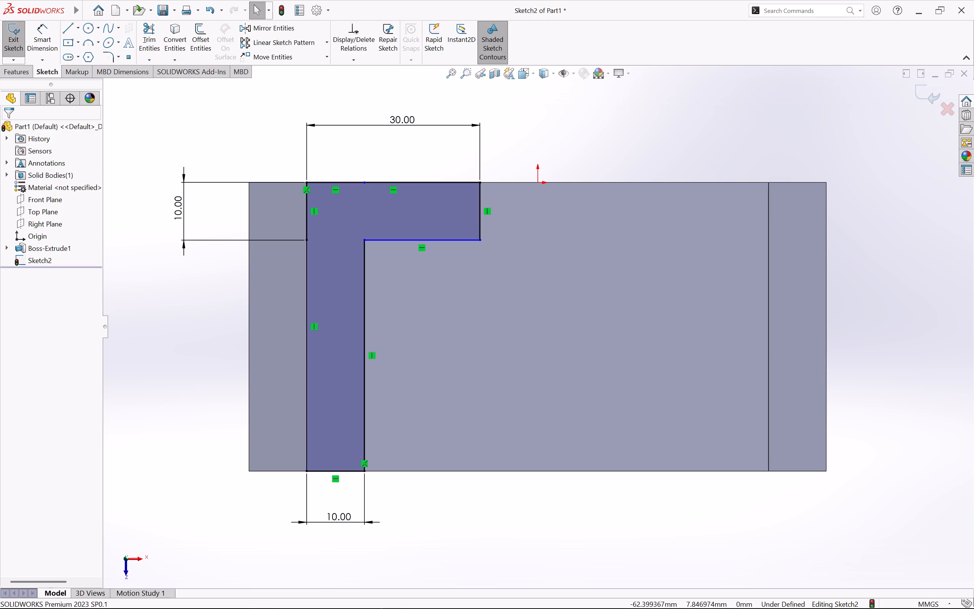
Set the length of the L profile's top line to 40 mm.
double_click(401, 121)
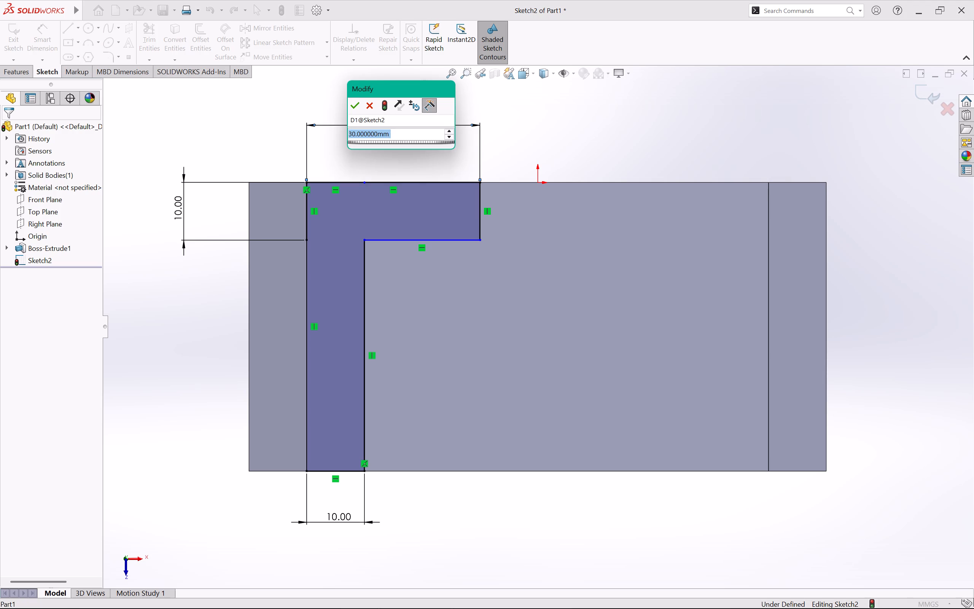
key(BackSpace)
text(40)
key(Return)
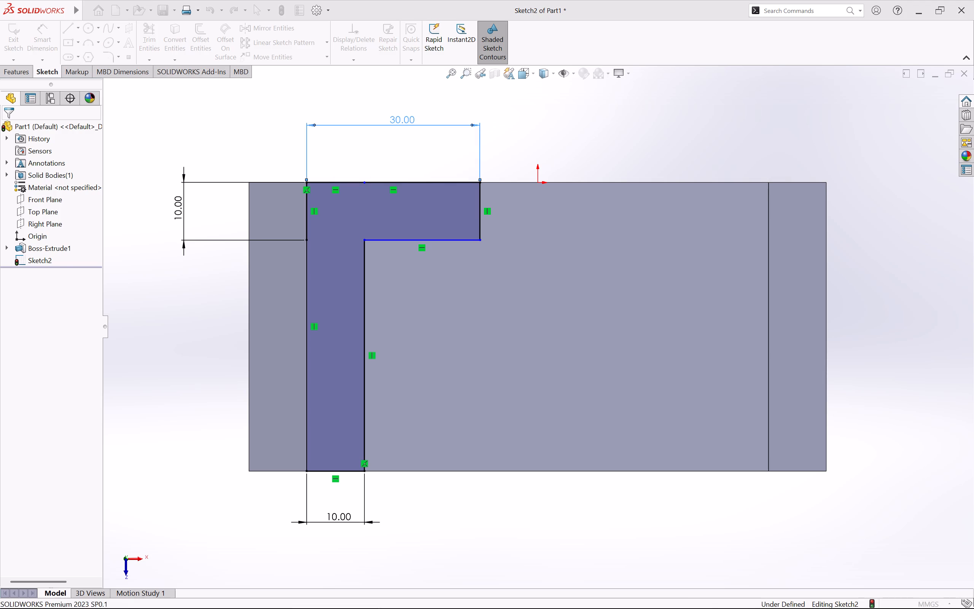
click(203, 127)
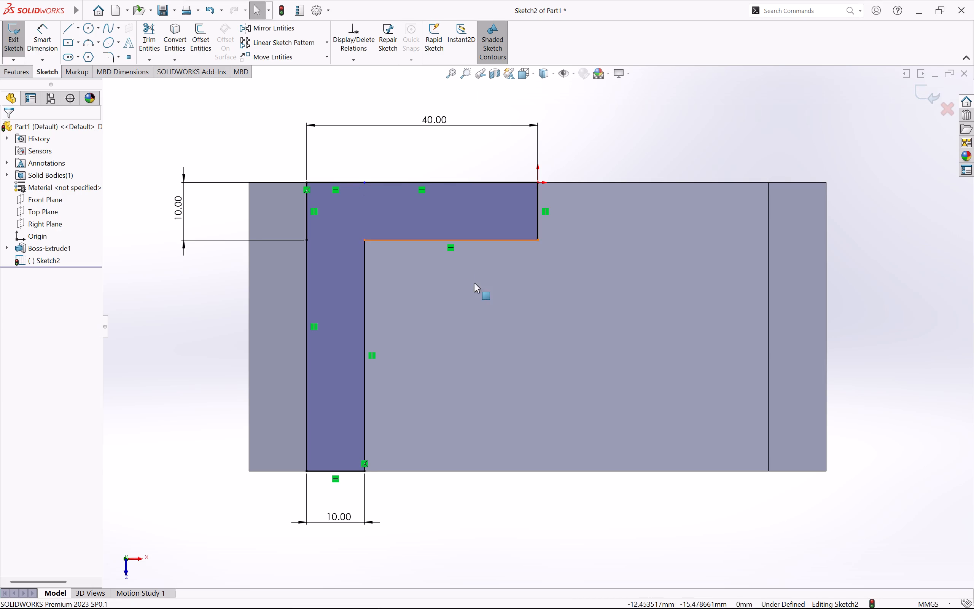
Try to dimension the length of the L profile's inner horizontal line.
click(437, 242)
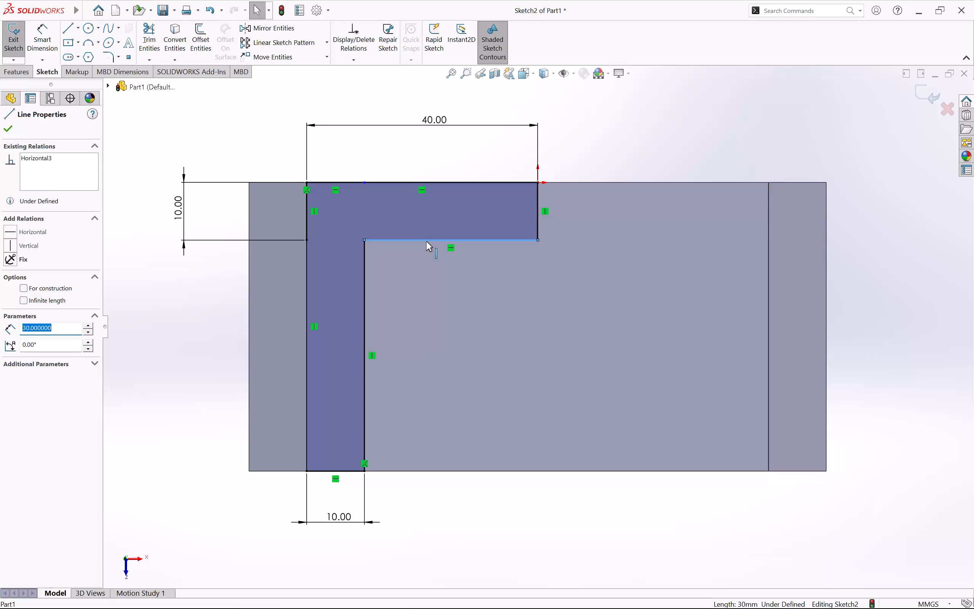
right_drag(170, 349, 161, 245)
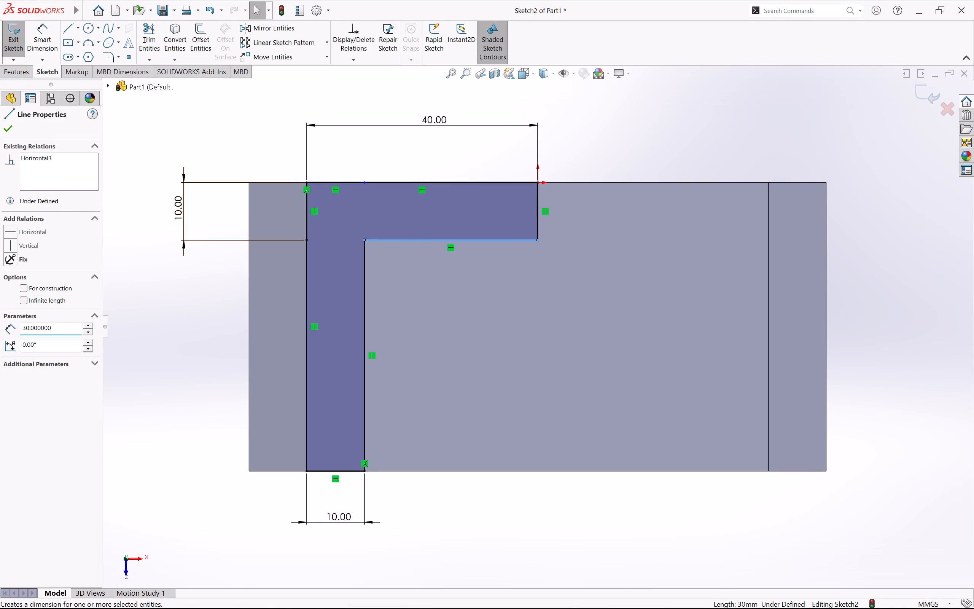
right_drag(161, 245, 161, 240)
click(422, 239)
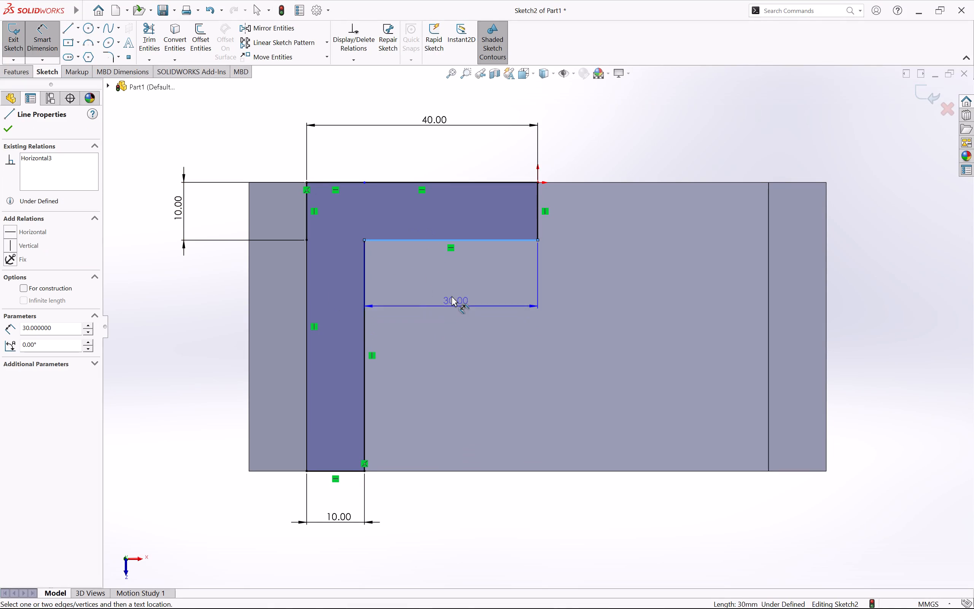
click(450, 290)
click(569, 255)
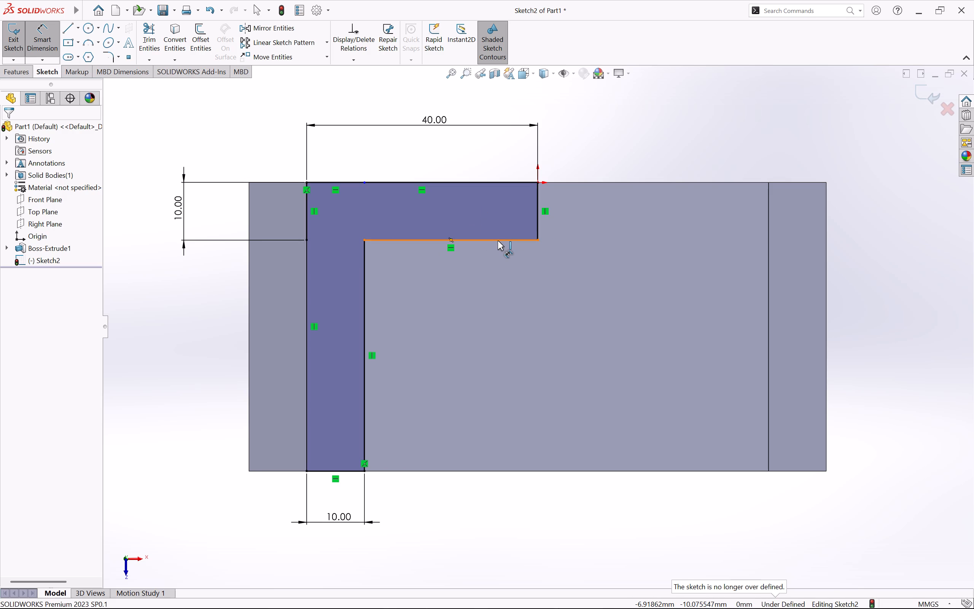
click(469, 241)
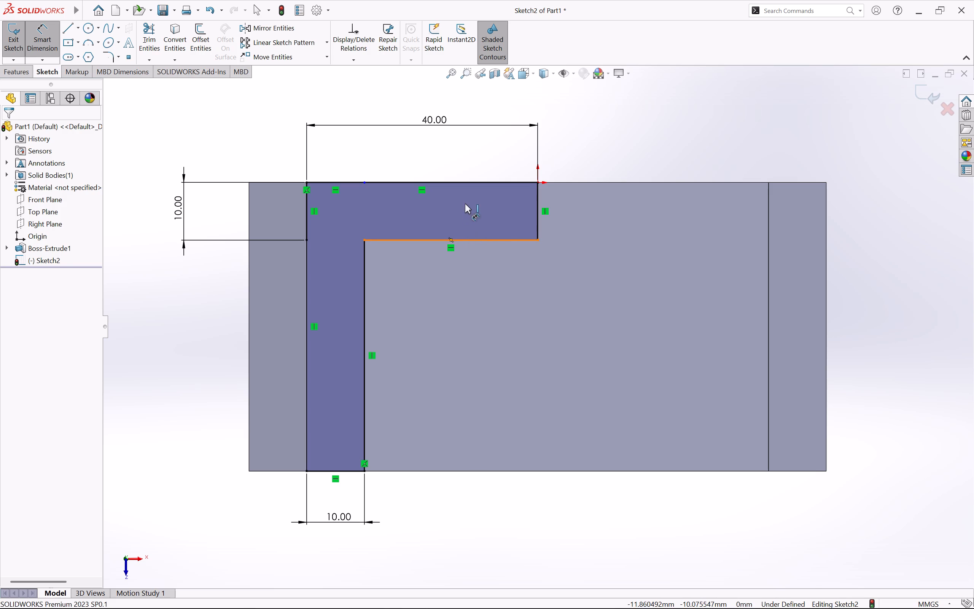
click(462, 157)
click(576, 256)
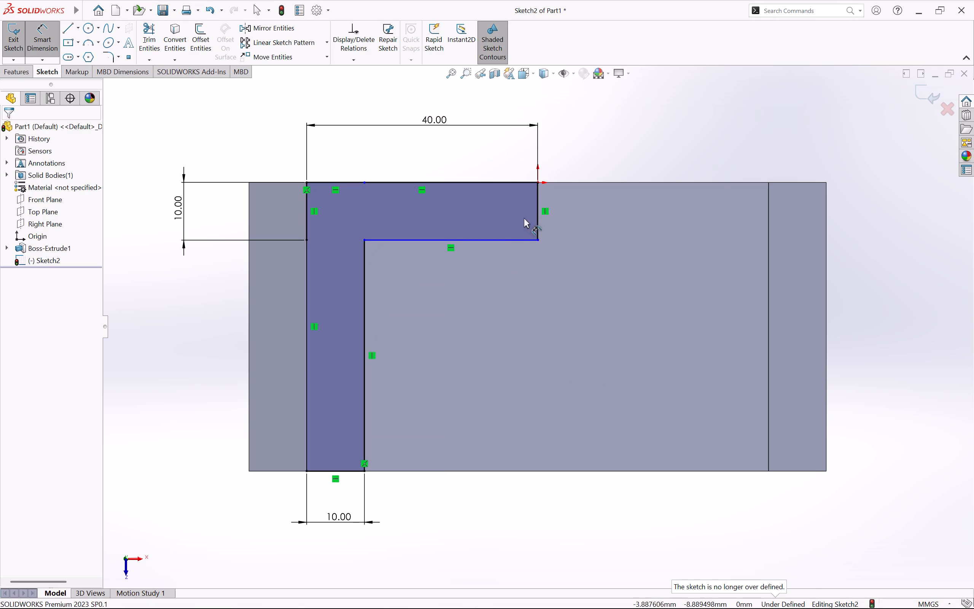
Dimension the distance between the L profile's inner horizontal line and its top line, accepting 10 mm.
click(506, 239)
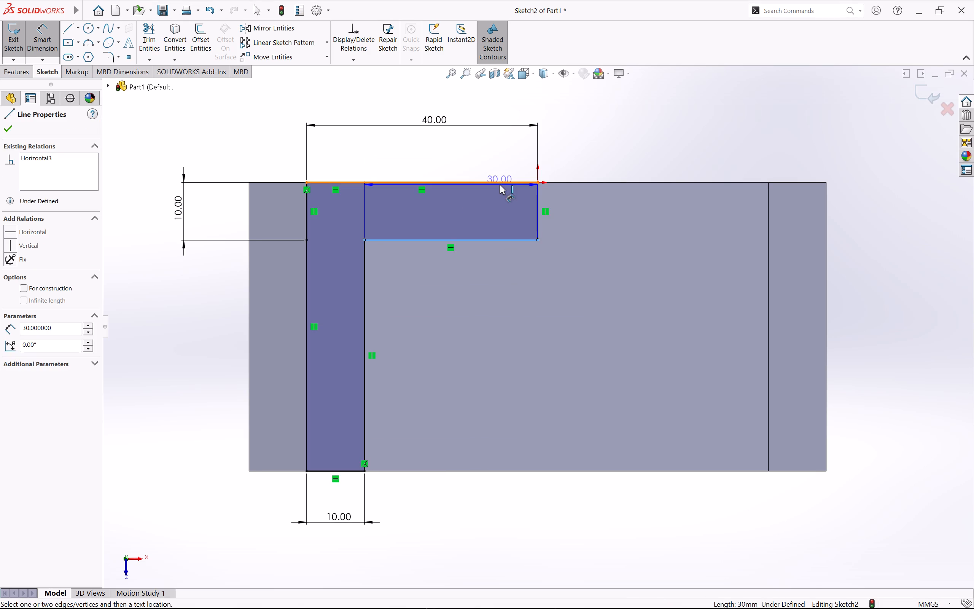
click(502, 183)
click(221, 212)
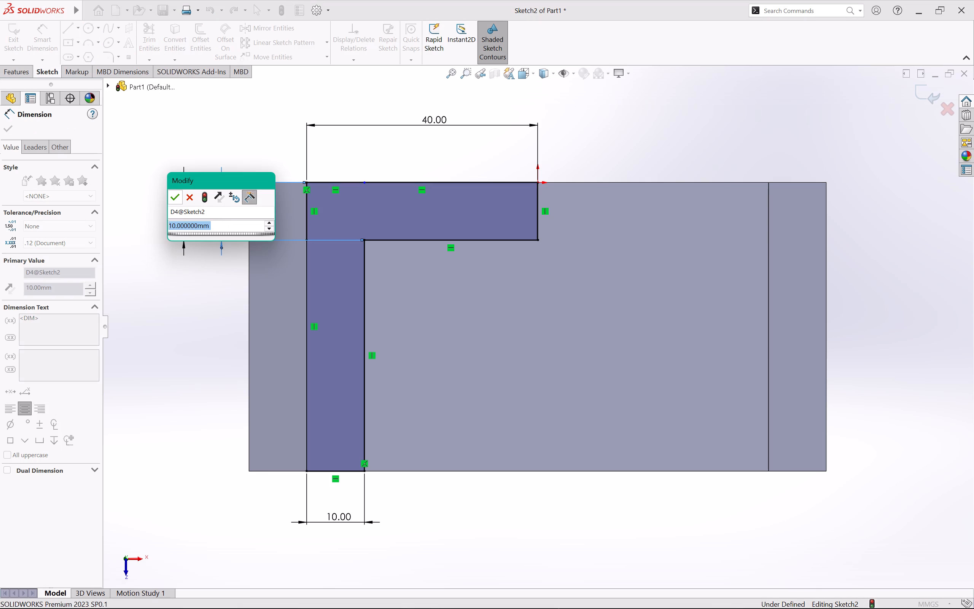
click(177, 198)
click(187, 348)
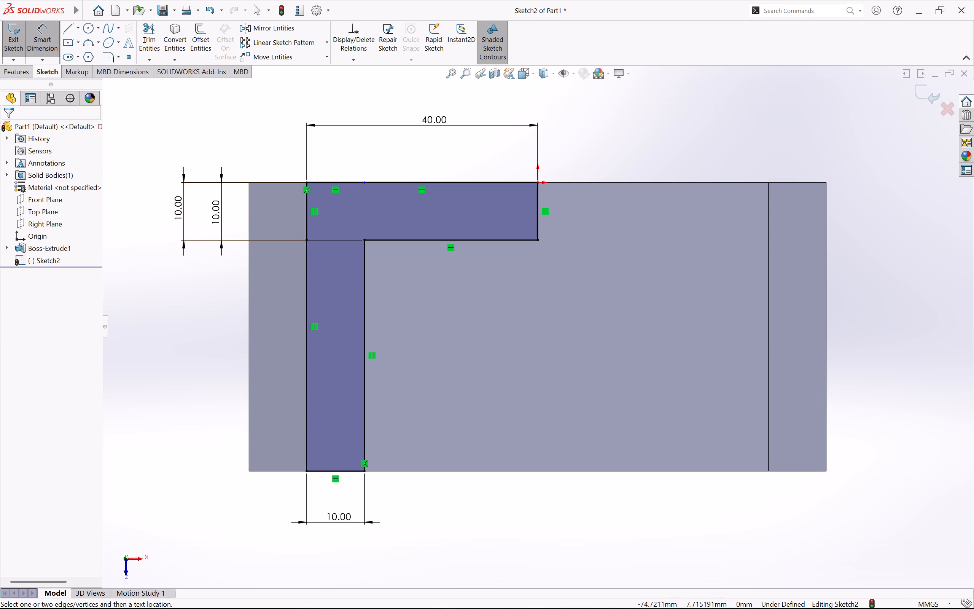
Extrude the closed L-shaped region 35 mm upward from the block's top face as a blind boss merged with the block.
click(18, 53)
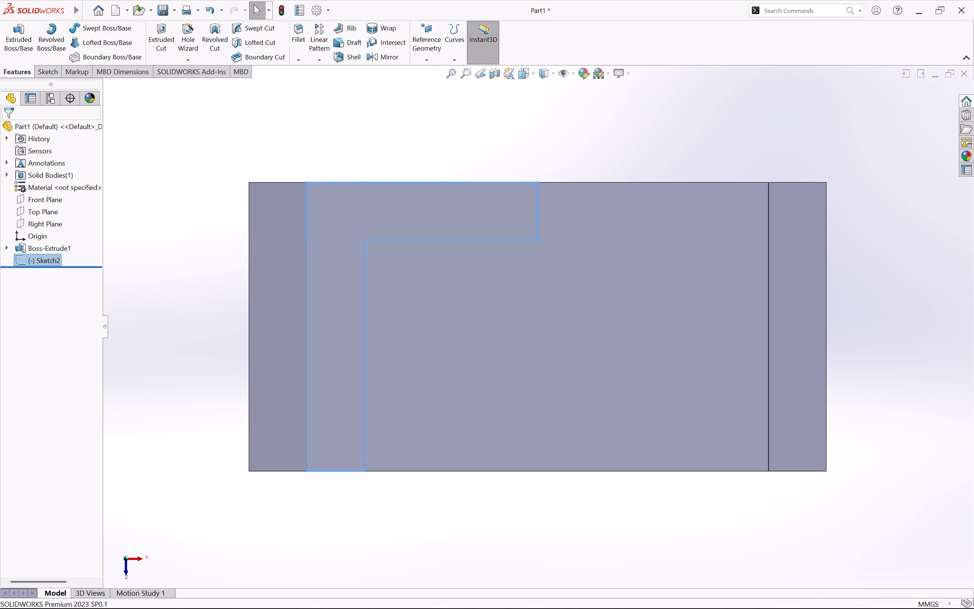
click(20, 70)
click(26, 37)
middle_drag(409, 539, 408, 539)
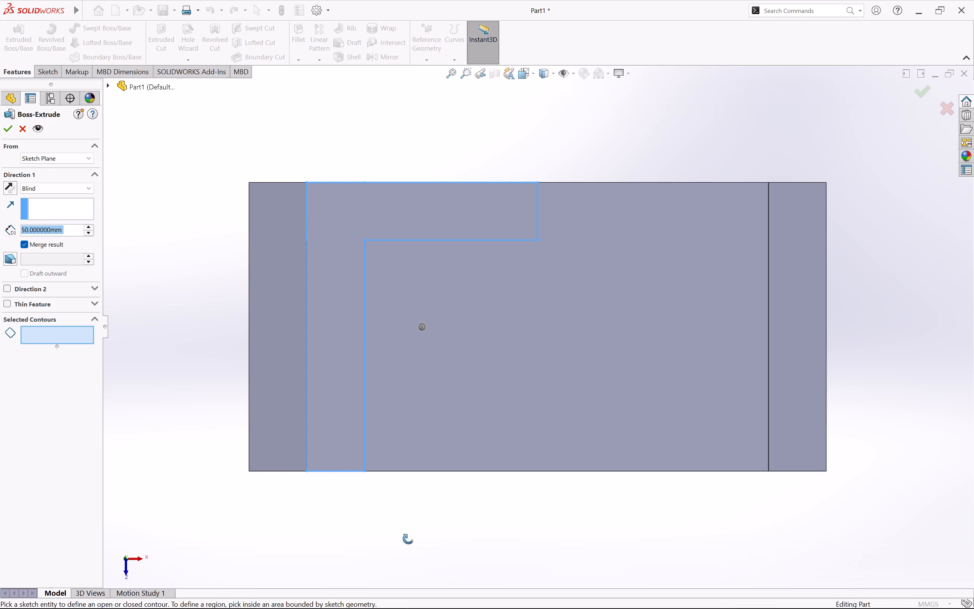
middle_drag(408, 539, 407, 433)
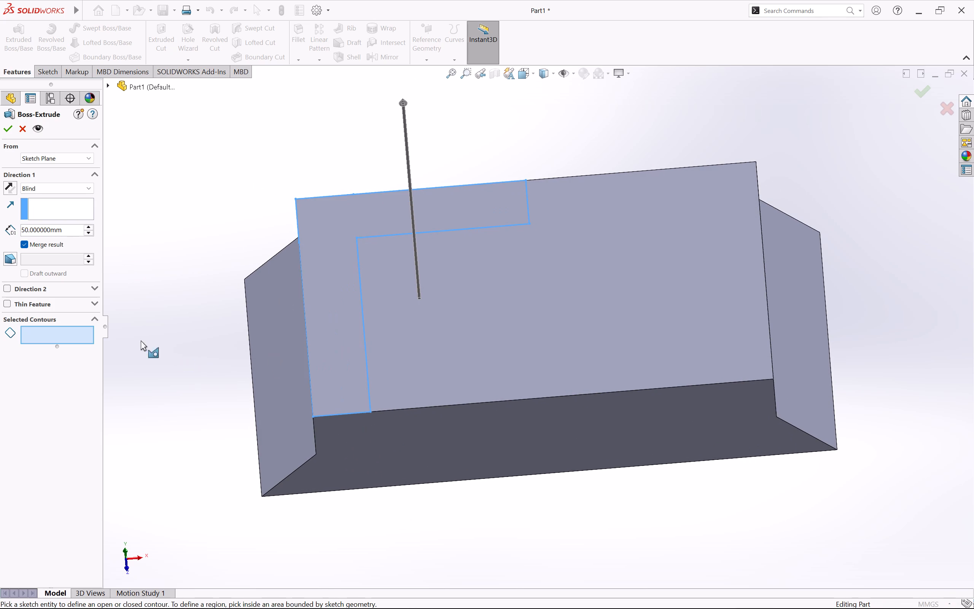
click(64, 336)
click(332, 348)
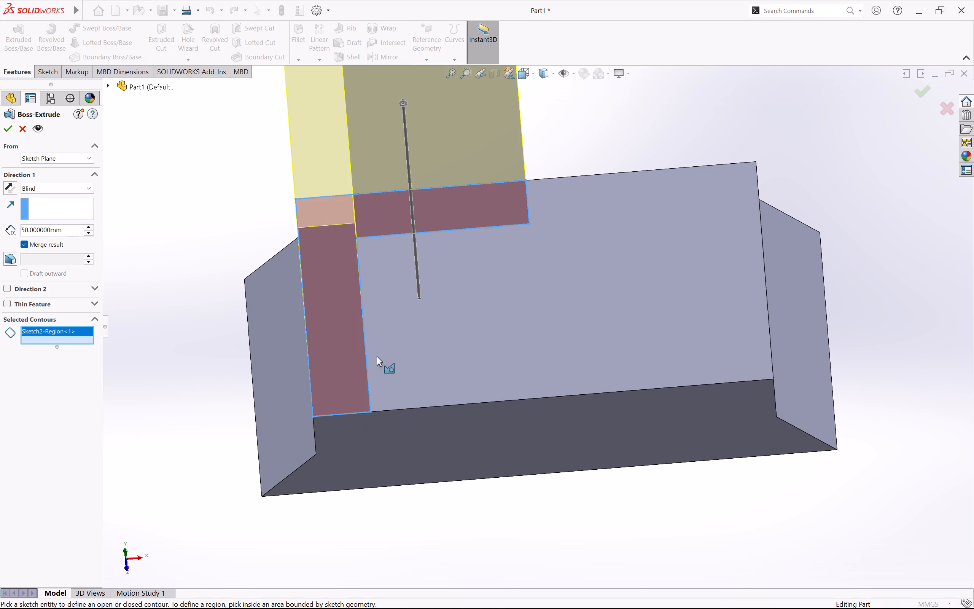
middle_drag(436, 342, 485, 322)
scroll(314, 366, up, 2)
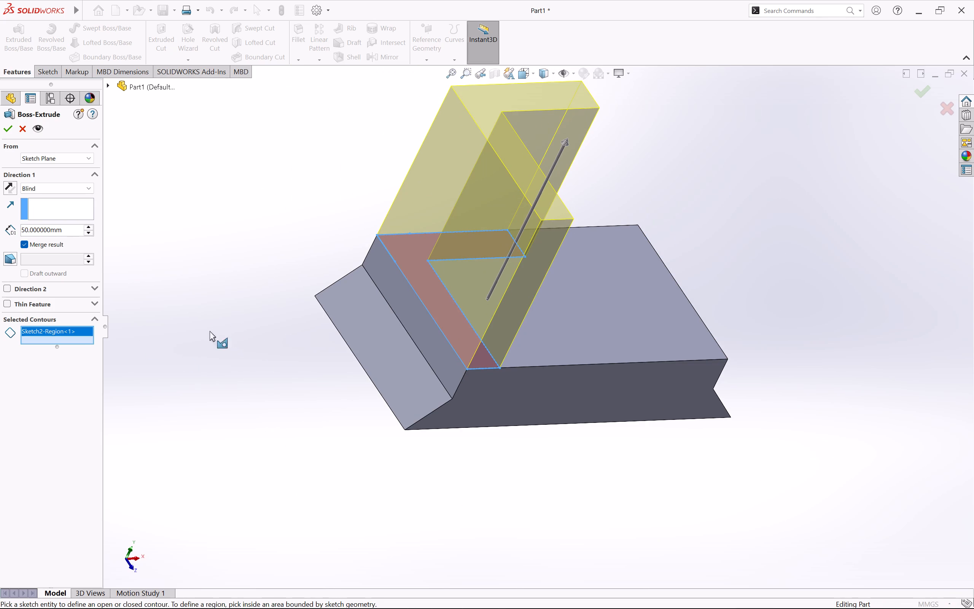
drag(65, 225, 13, 230)
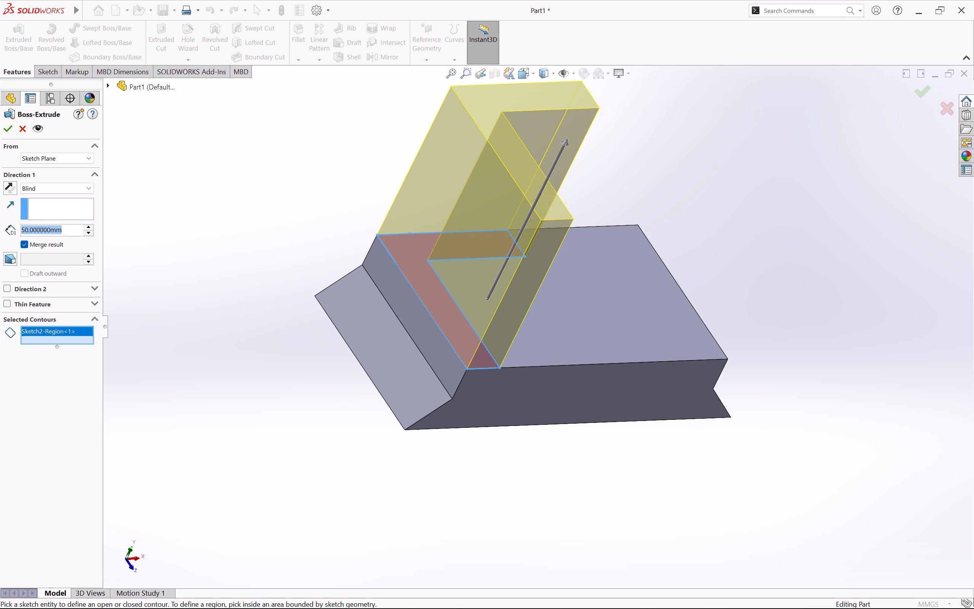
key(BackSpace)
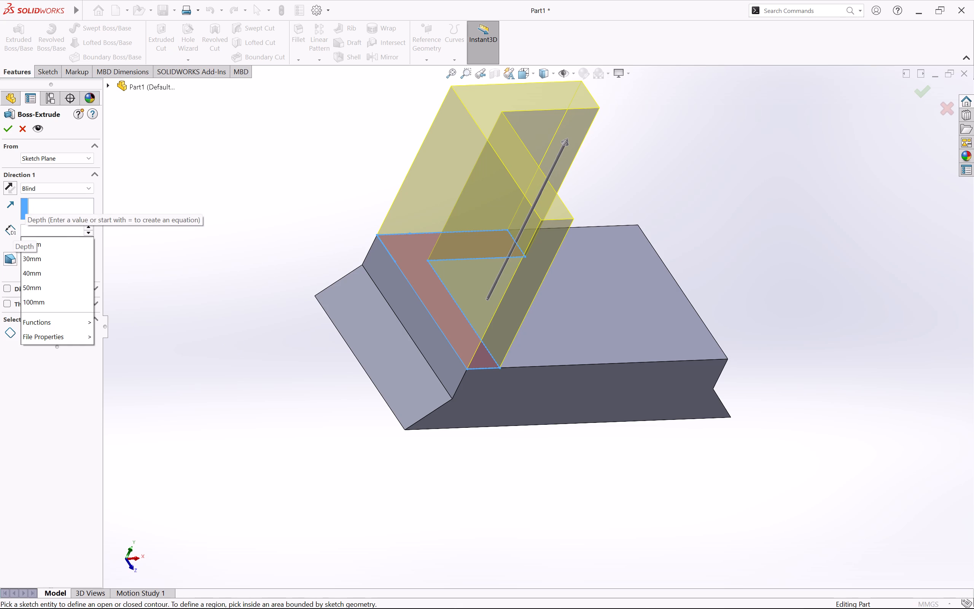
text(35)
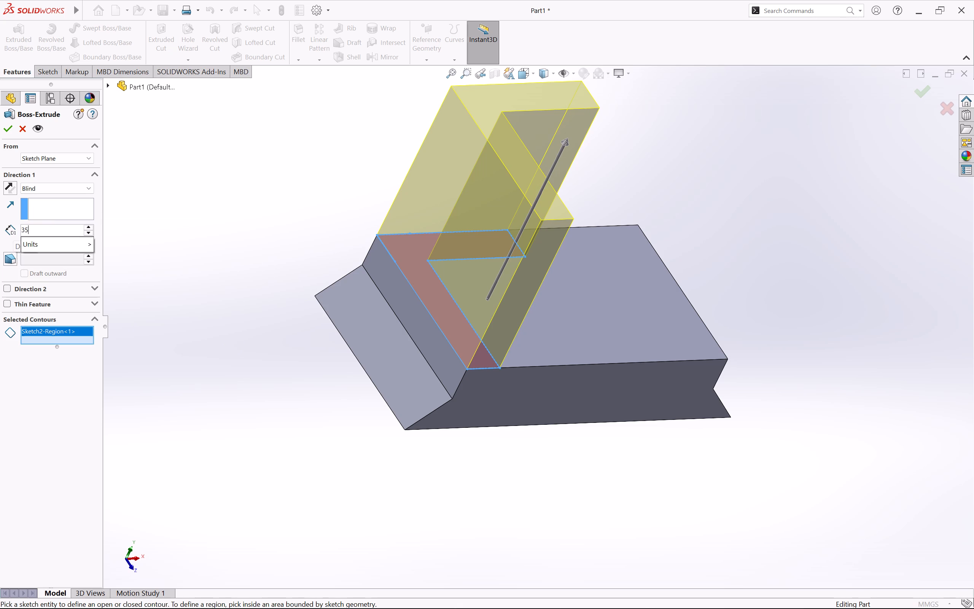
key(Return)
click(9, 133)
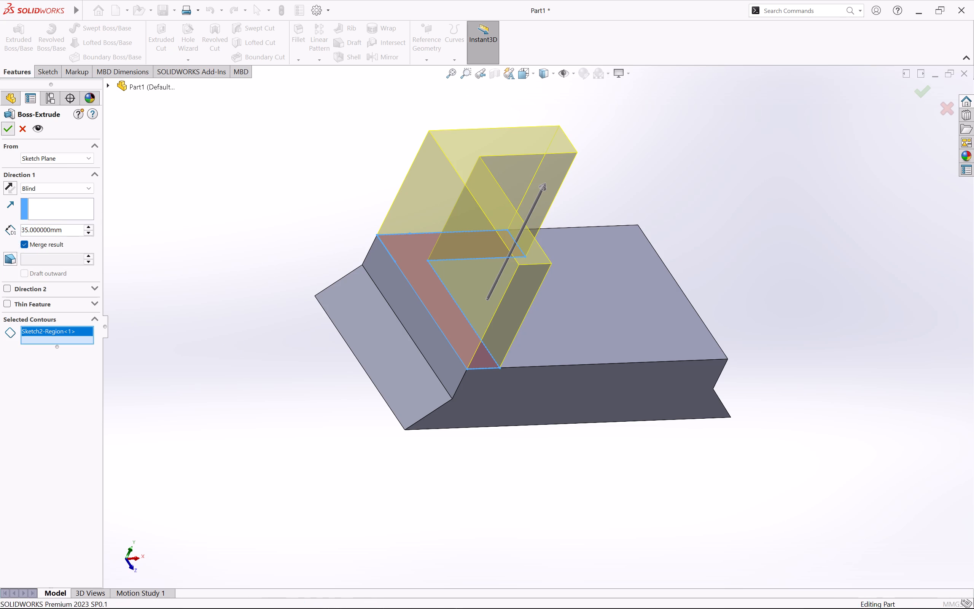
On the block's front face, sketch a diagonal line about 46 mm long from the upright's inner top corner to the base's top edge, level with the rear wall's end.
middle_drag(321, 425, 228, 359)
click(228, 359)
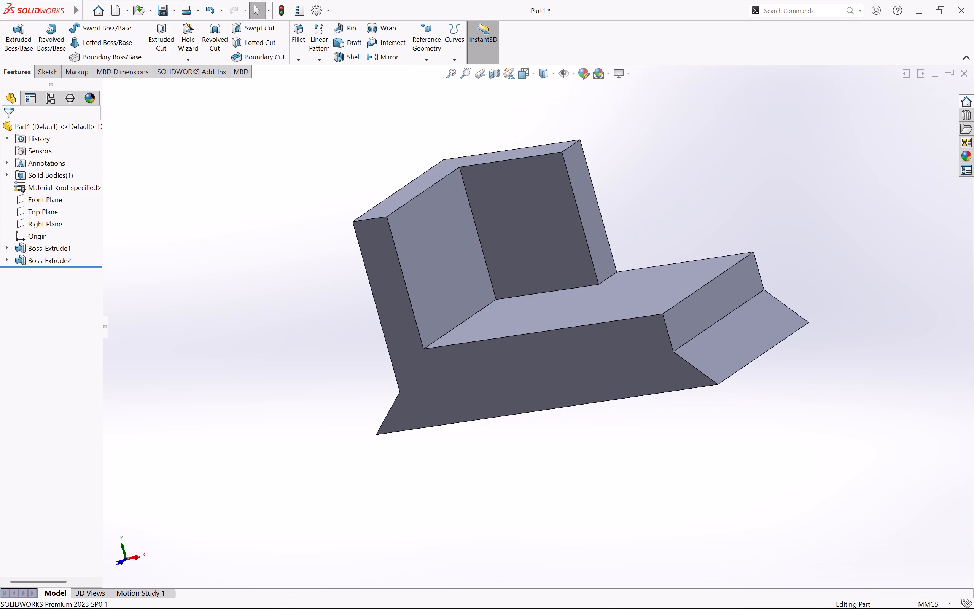
middle_drag(253, 327, 275, 321)
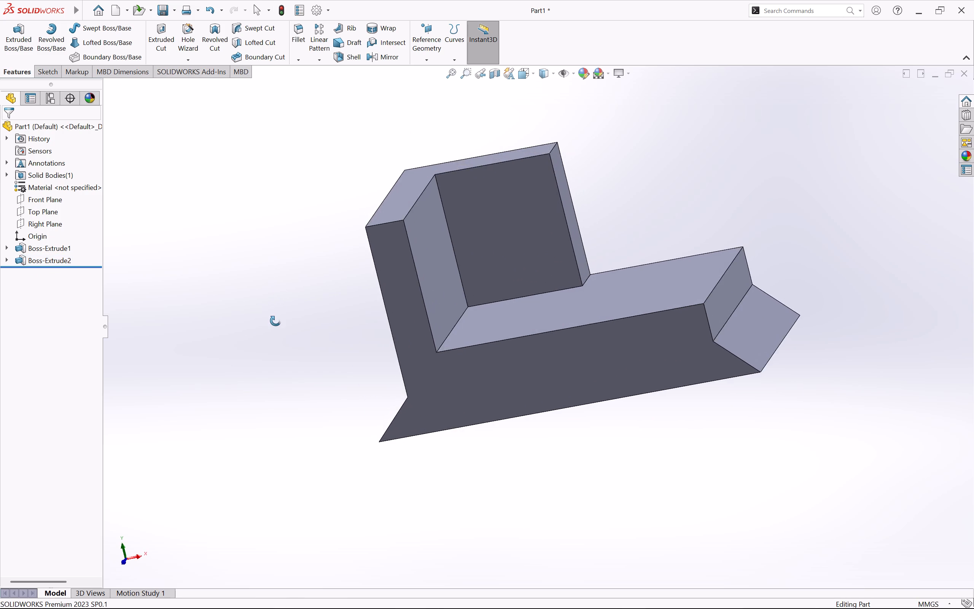
middle_drag(275, 321, 241, 328)
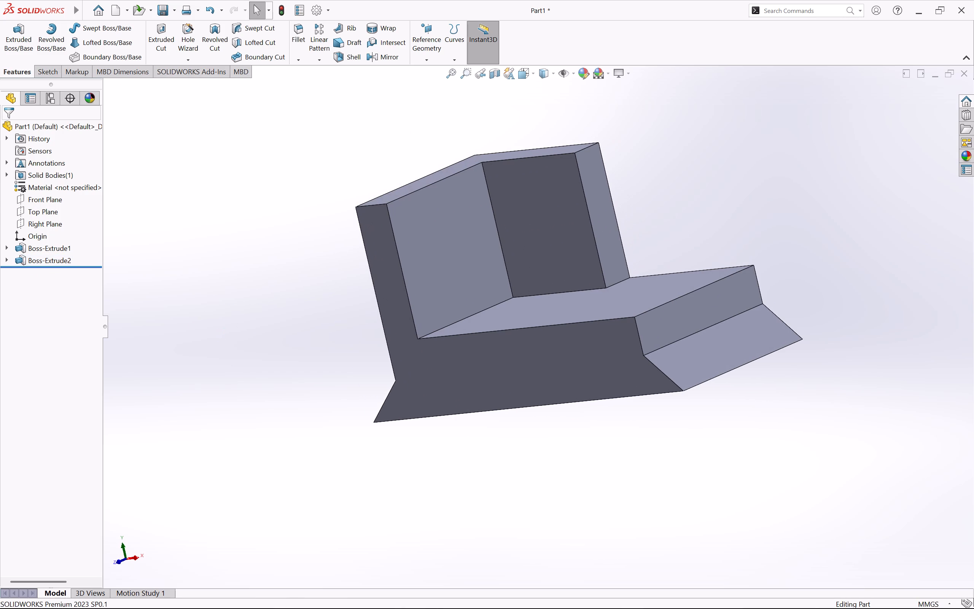
middle_drag(283, 295, 310, 285)
right_click(415, 372)
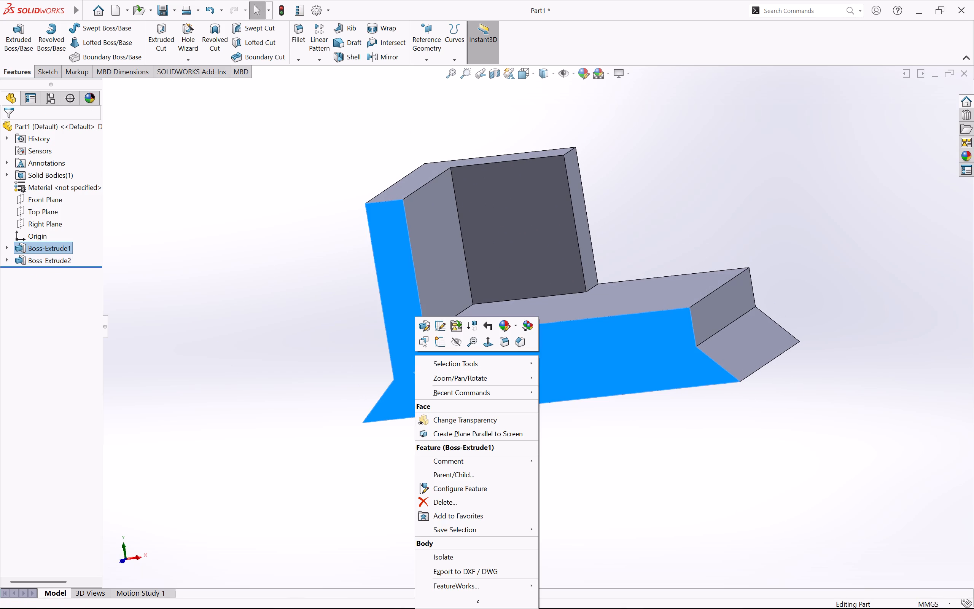
click(438, 347)
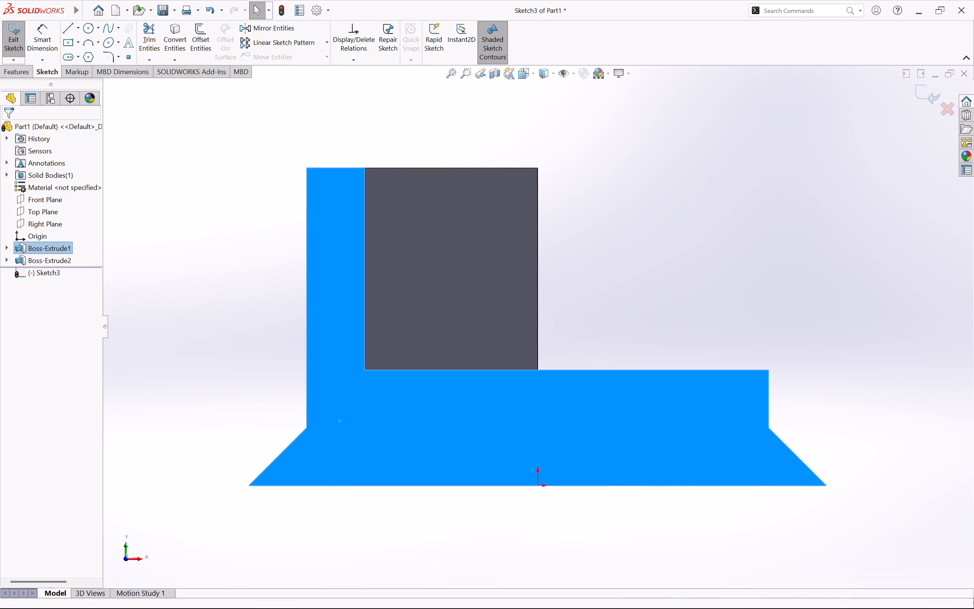
click(67, 28)
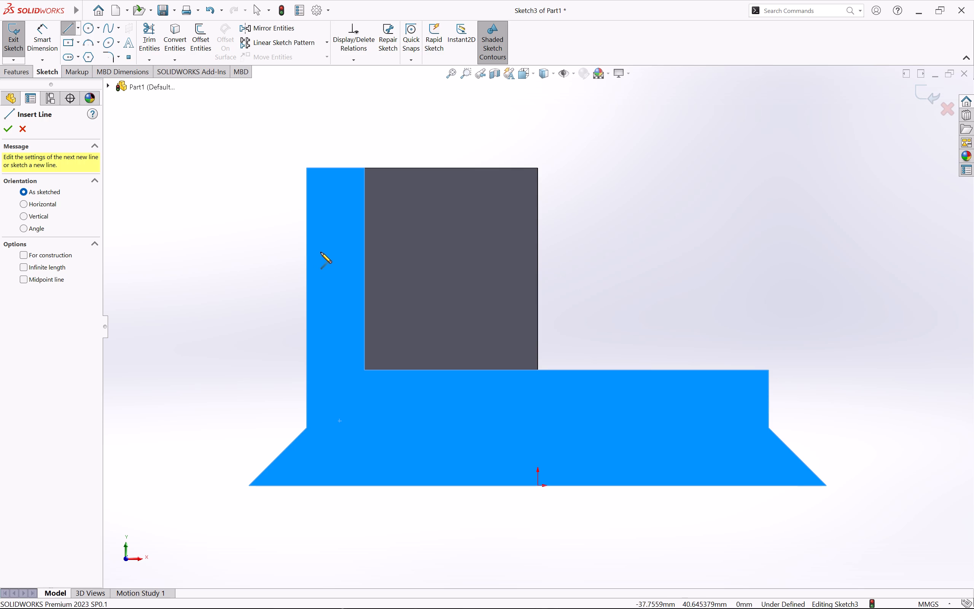
click(365, 169)
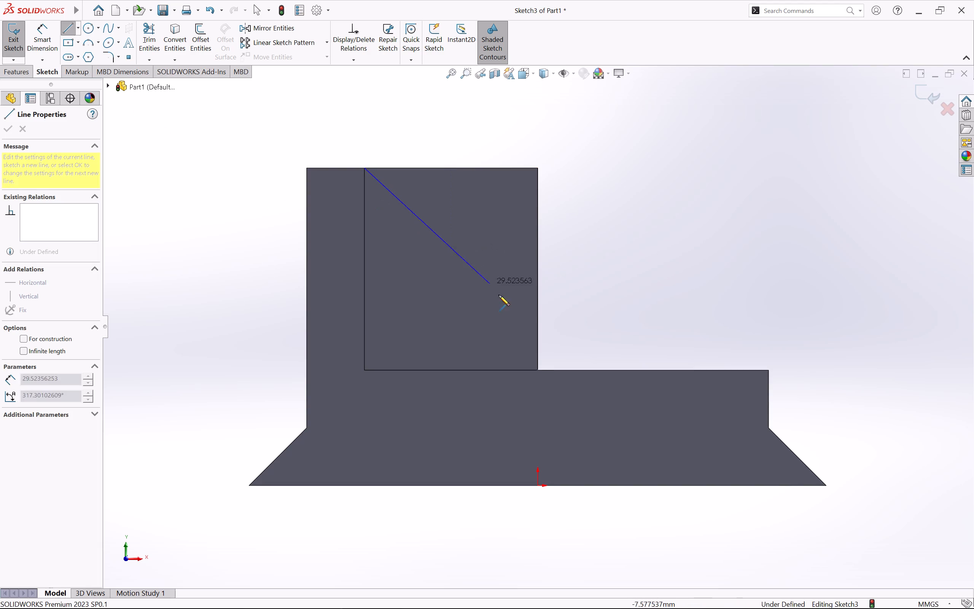
click(538, 370)
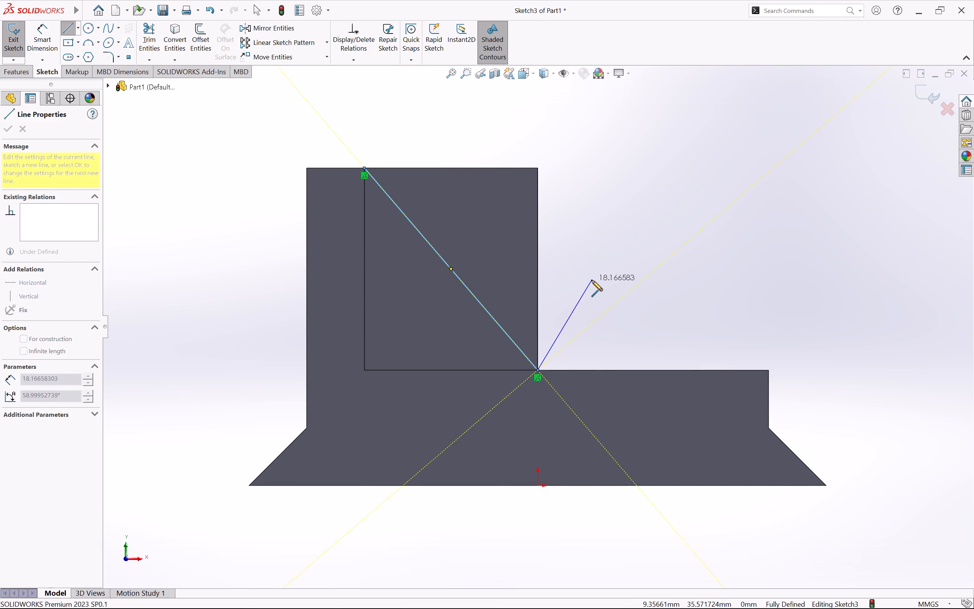
key(Escape)
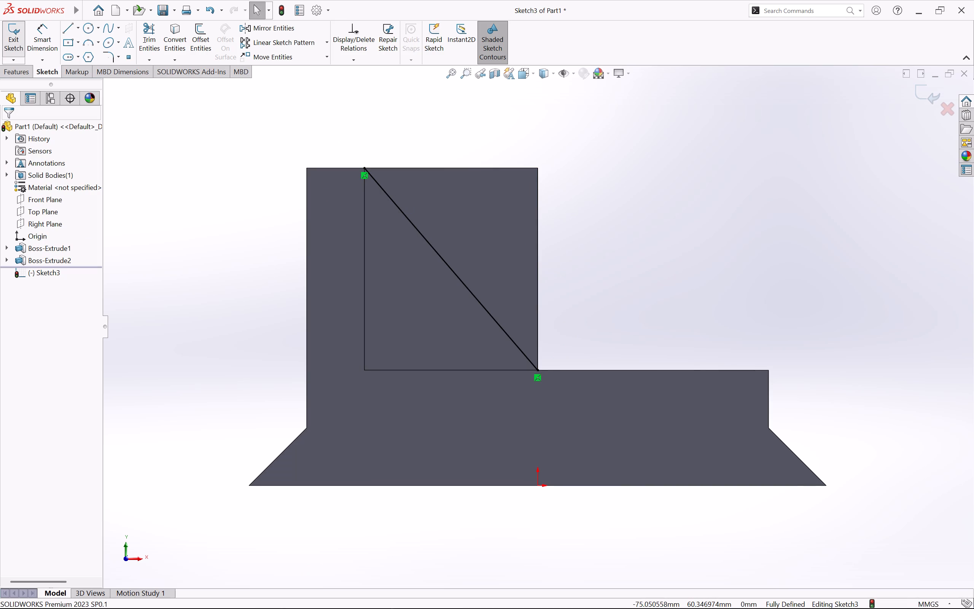
click(17, 50)
Start a Rib from the diagonal line and try both extrusion directions and the flipped material side, ending parallel to sketch and unflipped.
middle_drag(813, 297, 754, 332)
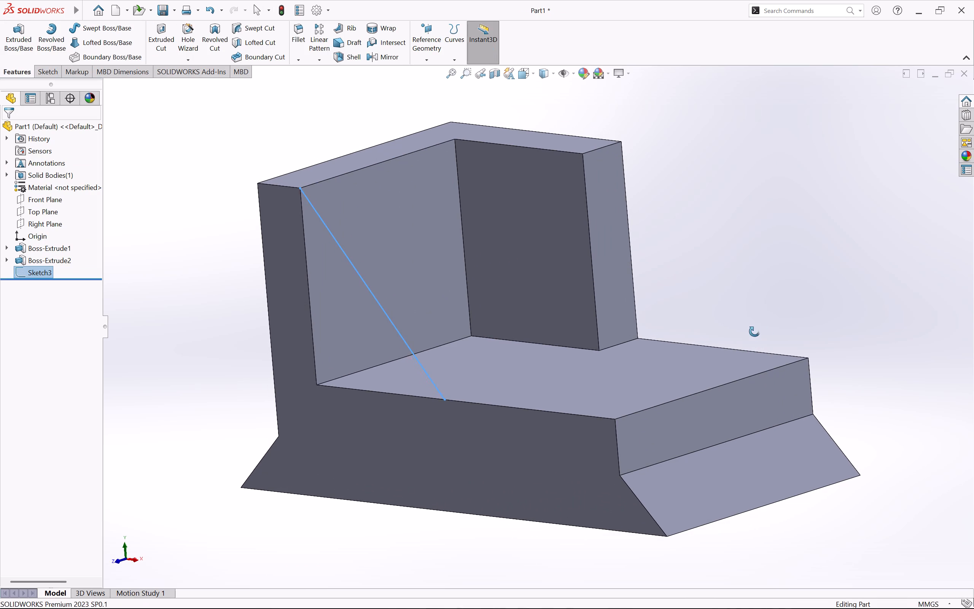
middle_drag(754, 332, 755, 332)
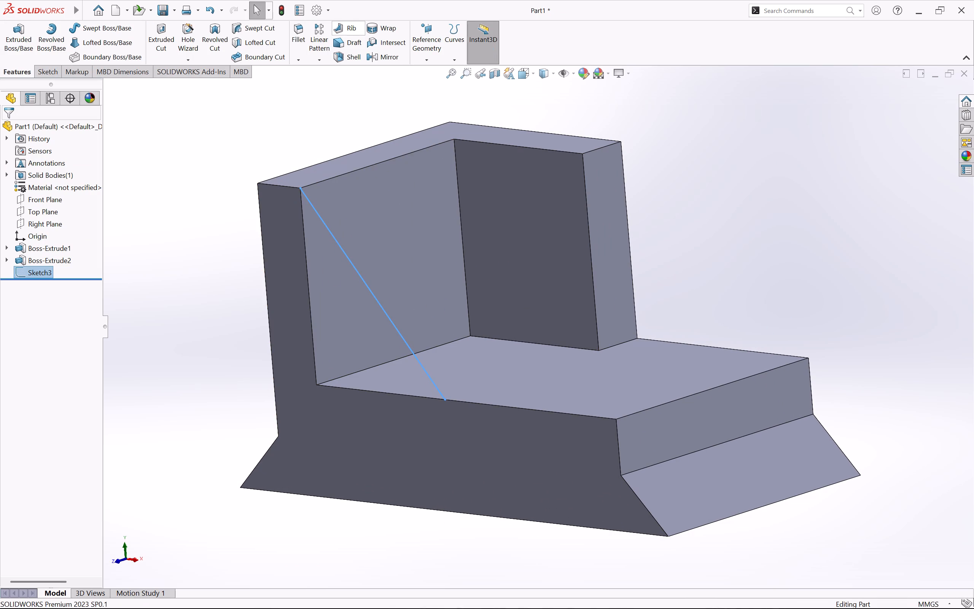
click(344, 31)
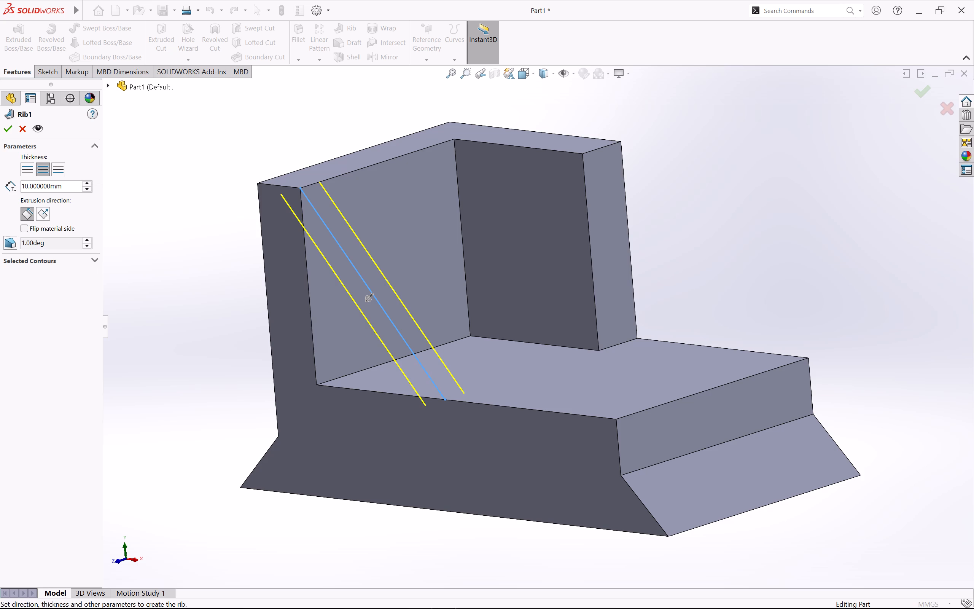
click(28, 216)
click(43, 214)
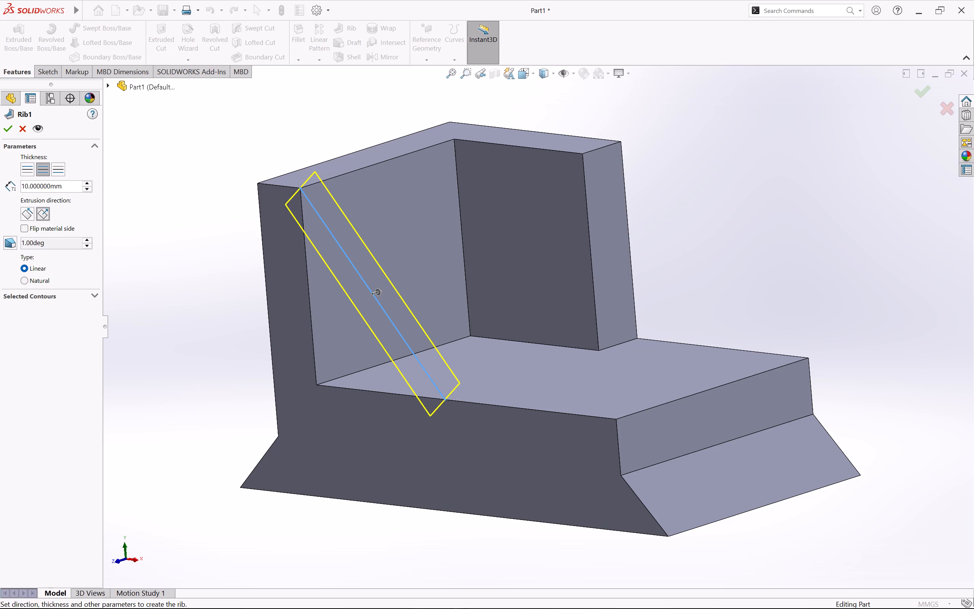
middle_drag(177, 345, 195, 331)
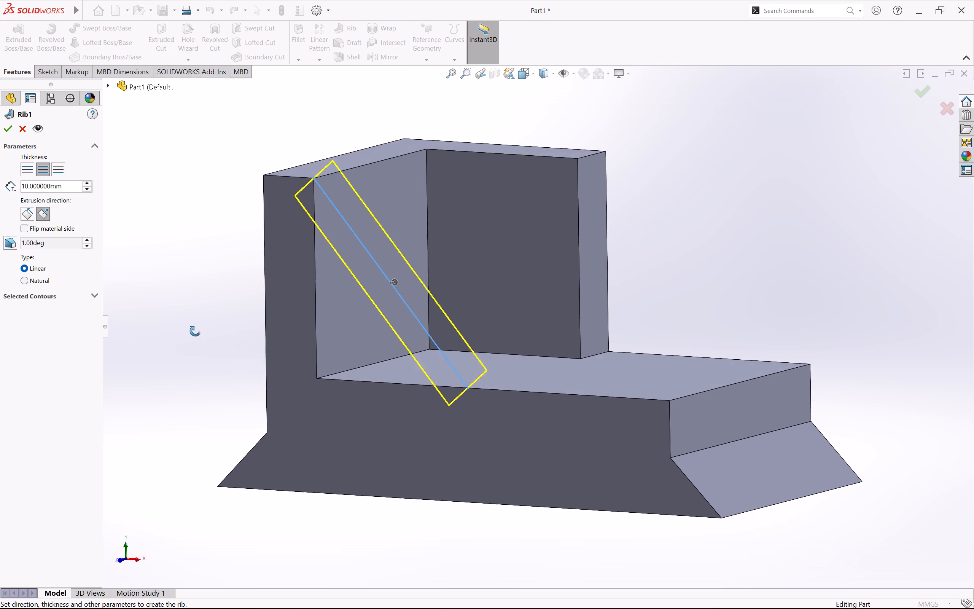
middle_drag(195, 331, 190, 332)
click(25, 210)
middle_drag(164, 266, 134, 269)
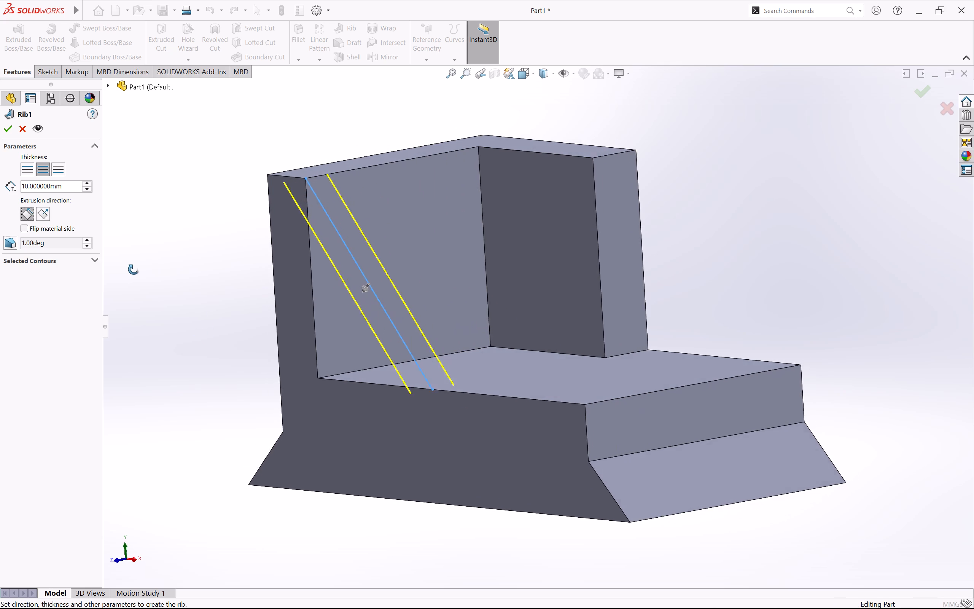
middle_drag(134, 269, 121, 273)
drag(361, 291, 390, 287)
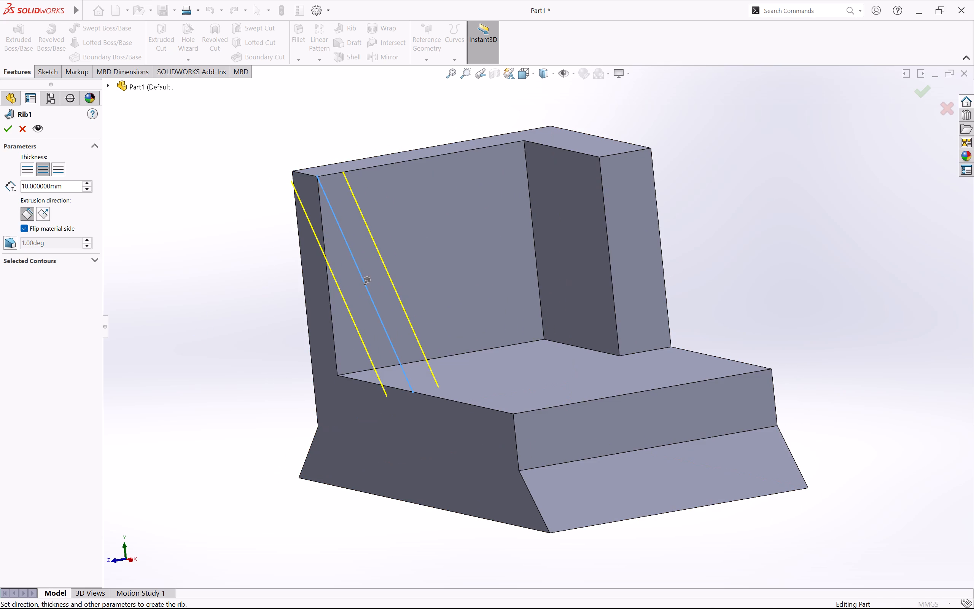
click(21, 228)
middle_drag(245, 320, 298, 279)
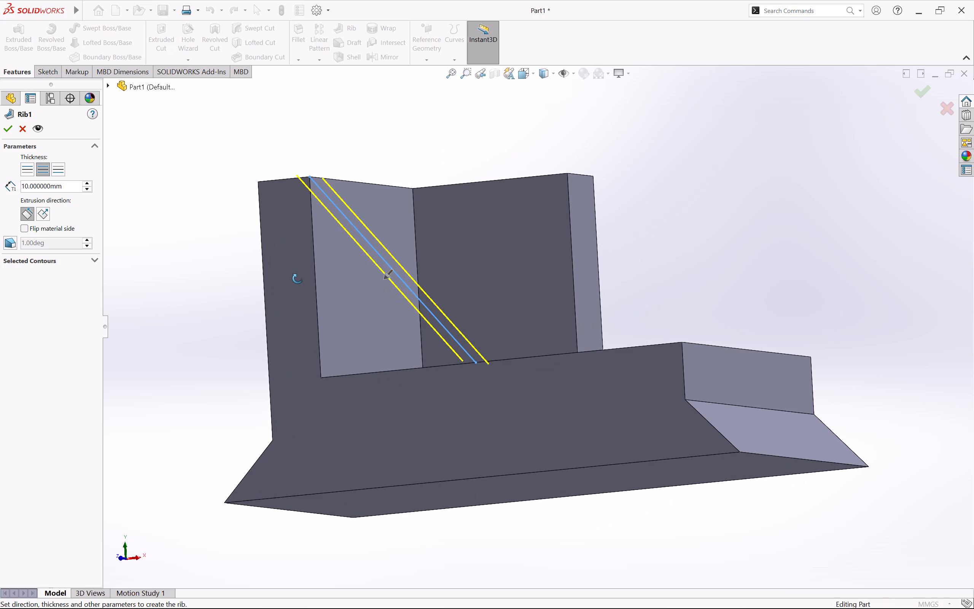
middle_drag(298, 279, 216, 340)
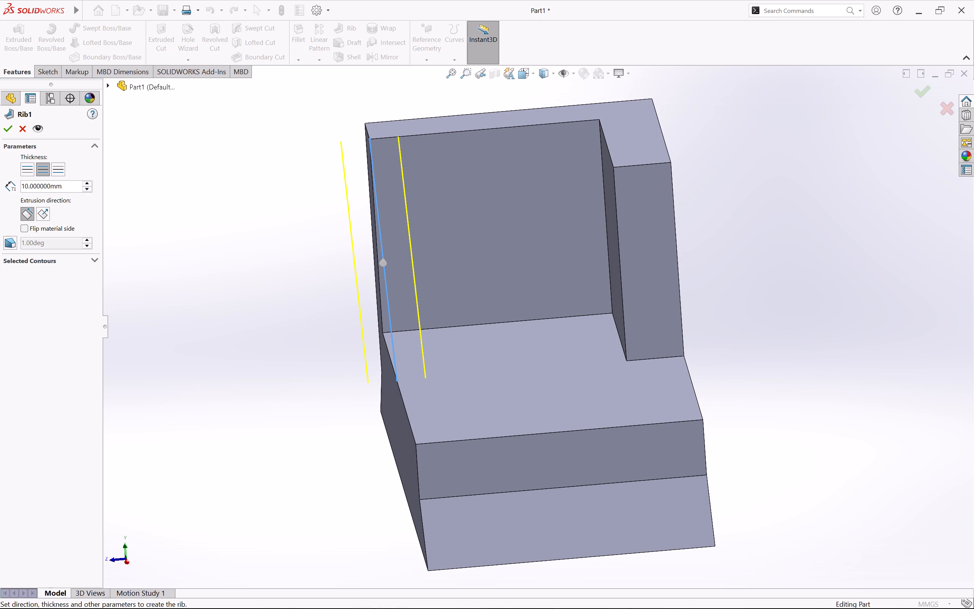
Select the diagonal line as the rib's contour and create the 10 mm rib thickened only inward from the front face.
click(94, 261)
click(75, 277)
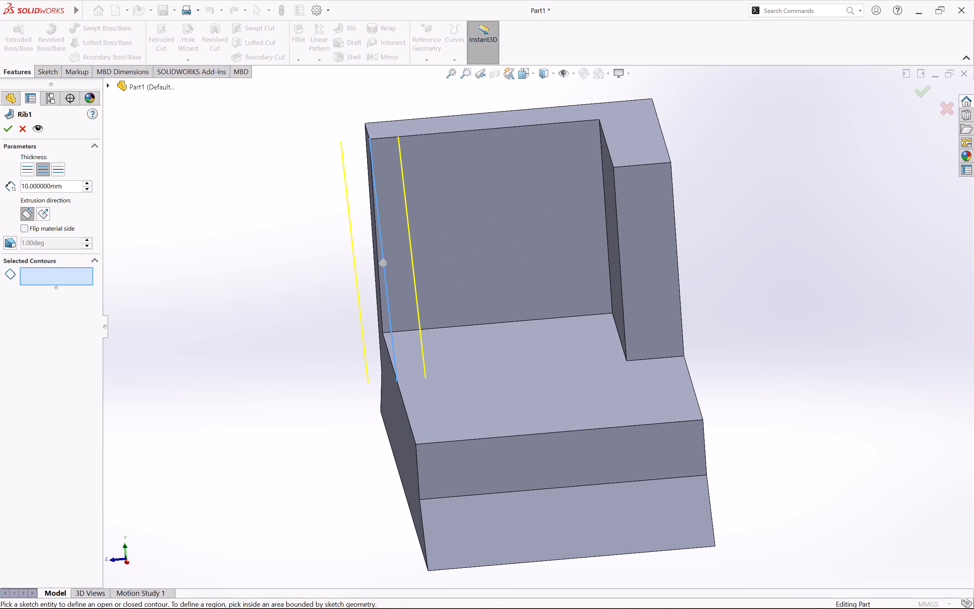
click(374, 194)
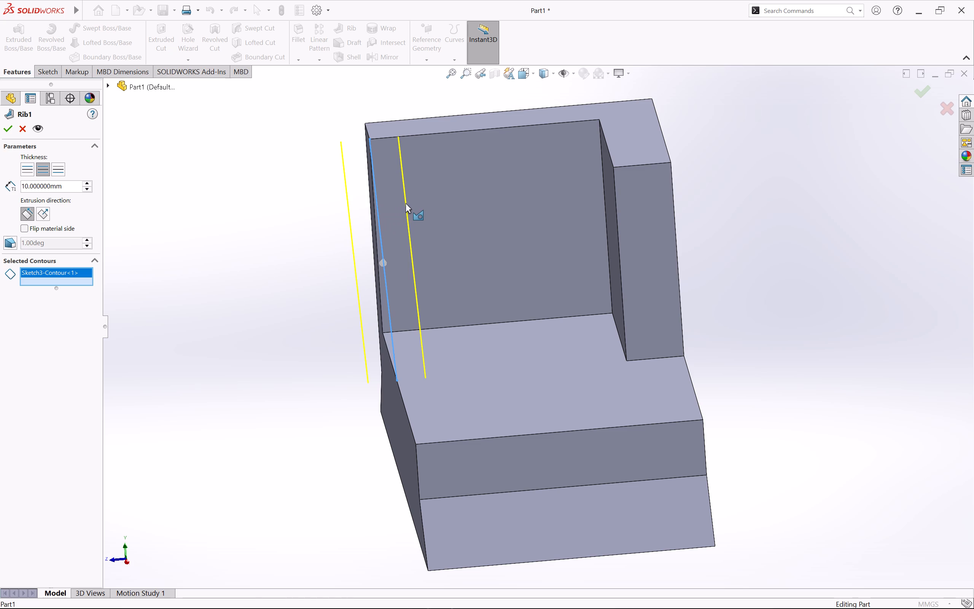
click(22, 228)
click(25, 229)
middle_drag(173, 256, 277, 236)
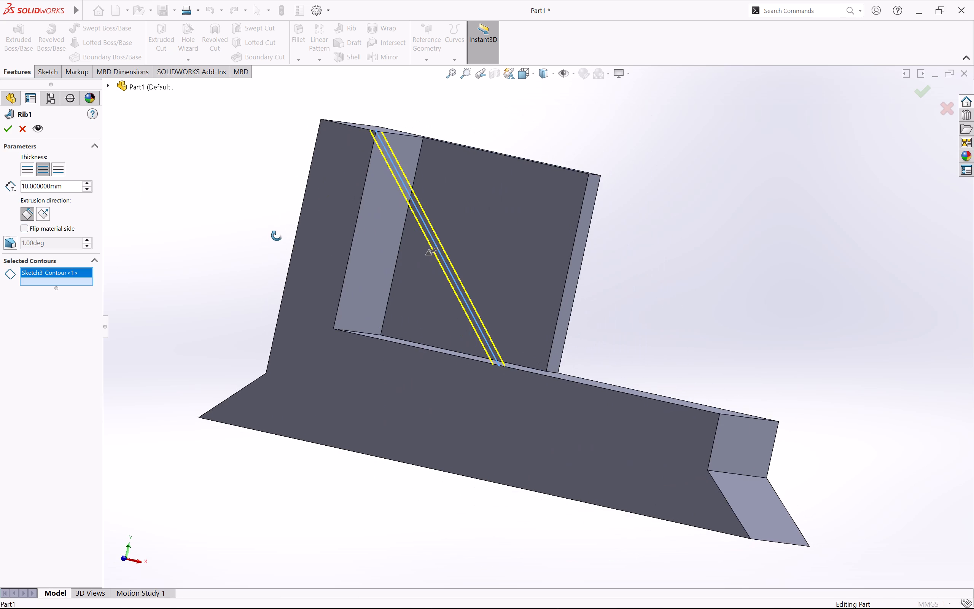
middle_drag(277, 236, 224, 248)
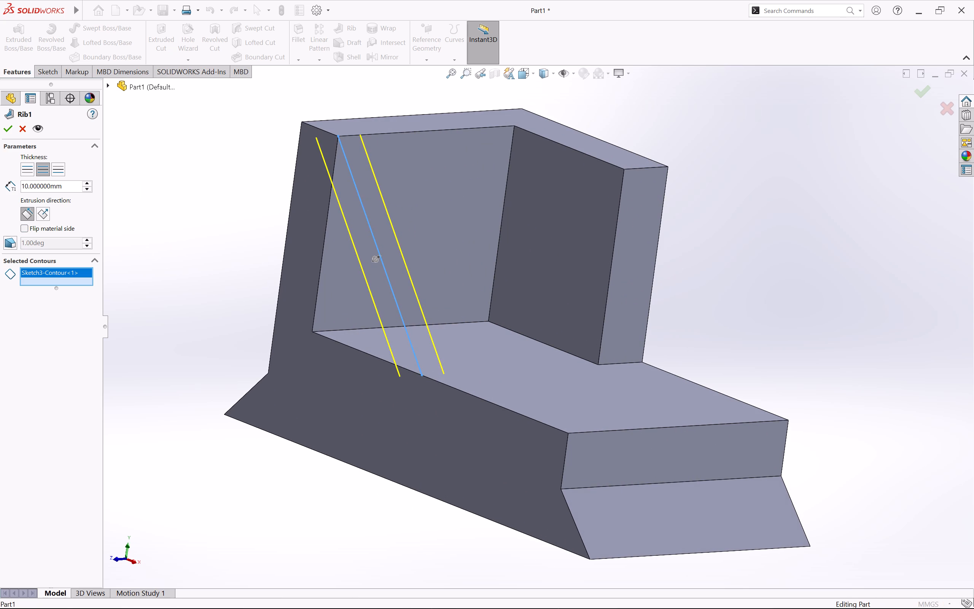
click(55, 169)
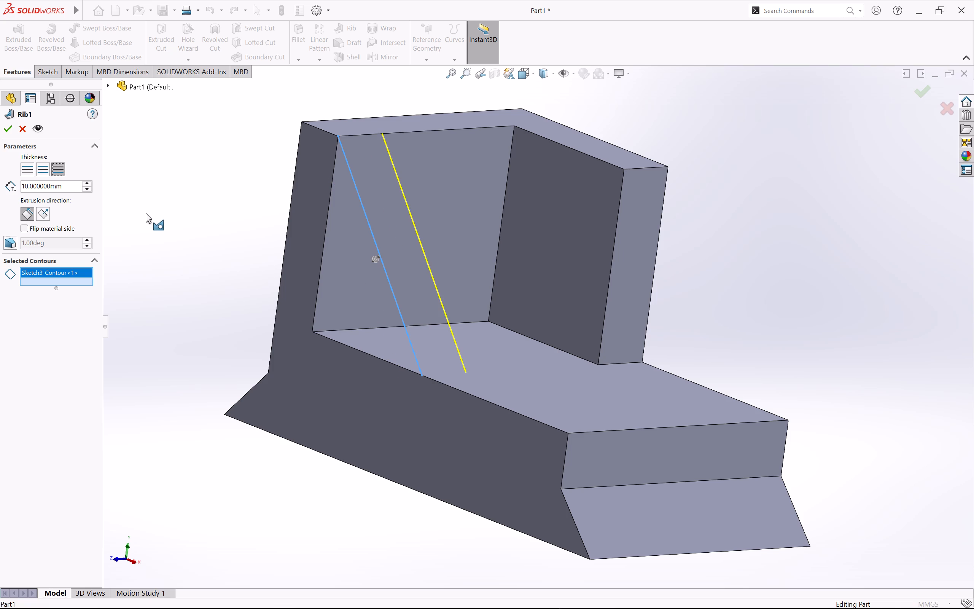
middle_drag(148, 213, 125, 208)
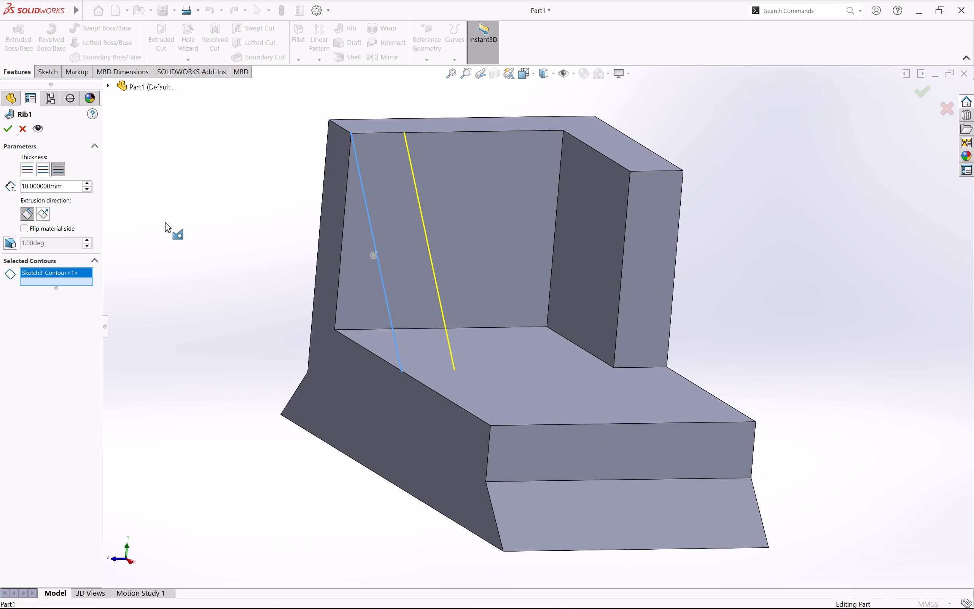
click(6, 130)
middle_drag(231, 215, 272, 213)
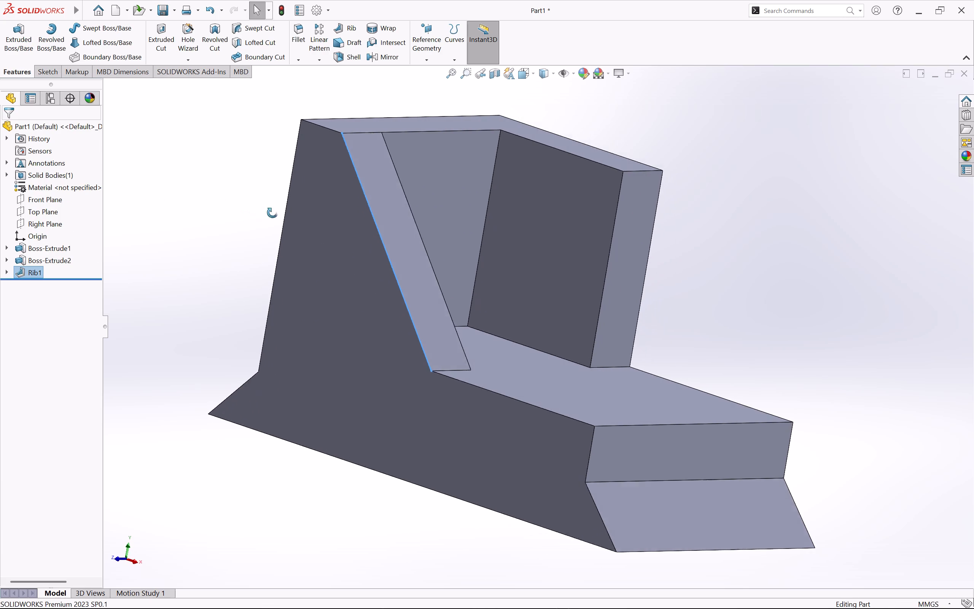
middle_drag(272, 213, 263, 218)
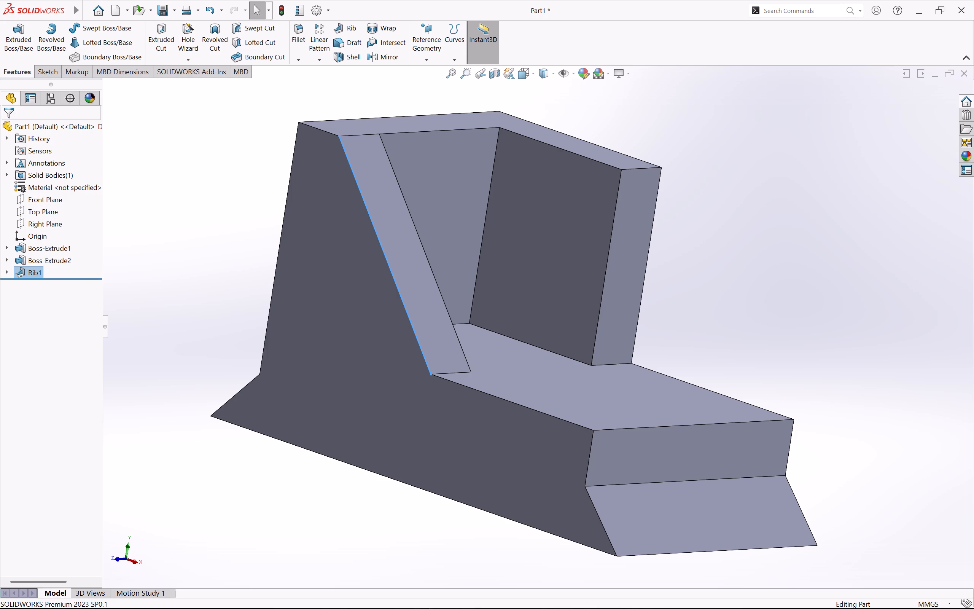
Open a sketch on the base's top face and draw a circle about 20.7 mm in diameter on the area beyond the rib.
middle_drag(387, 362, 456, 351)
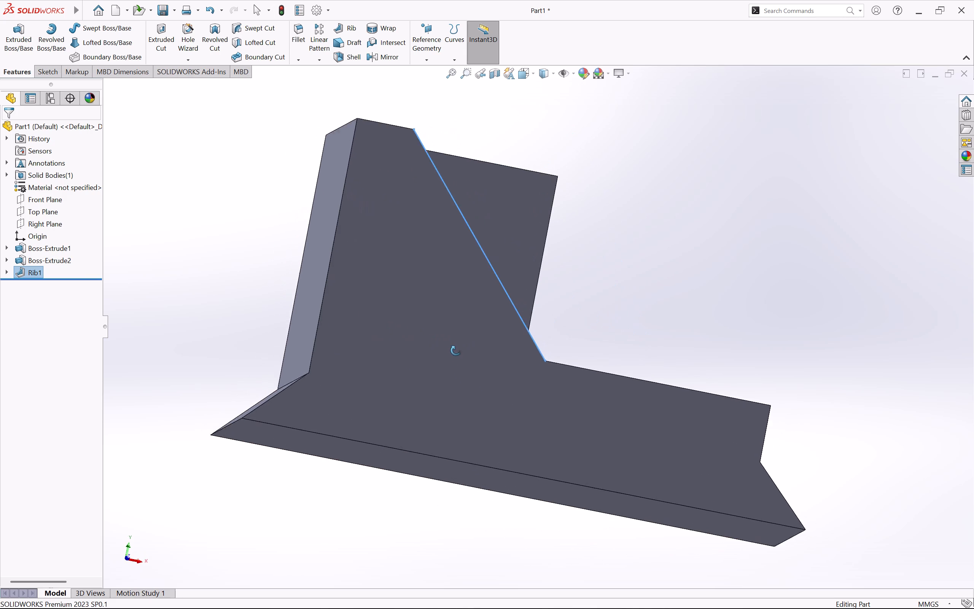
middle_drag(456, 351, 442, 369)
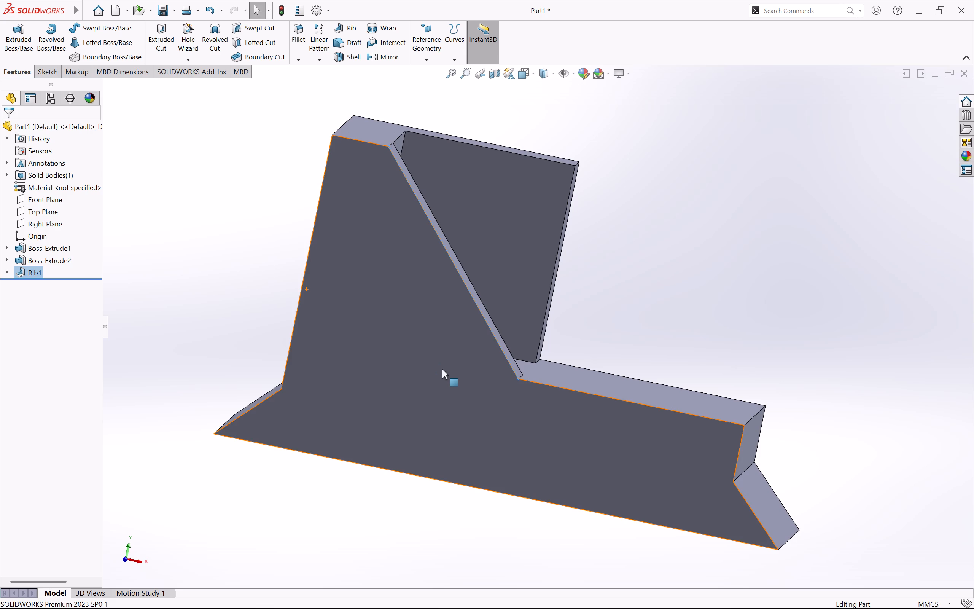
middle_drag(410, 403, 385, 407)
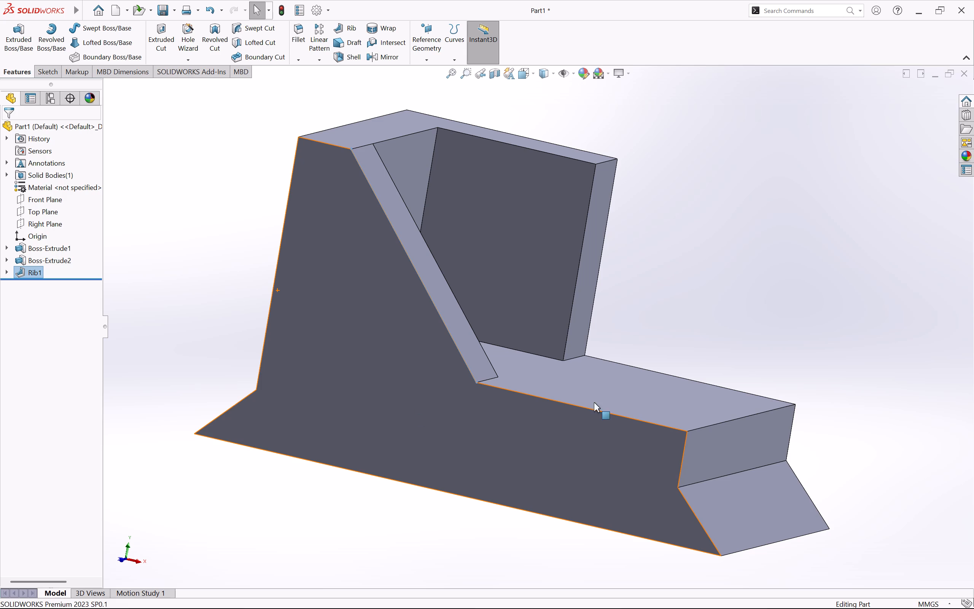
middle_drag(615, 381, 618, 410)
right_click(618, 410)
click(640, 341)
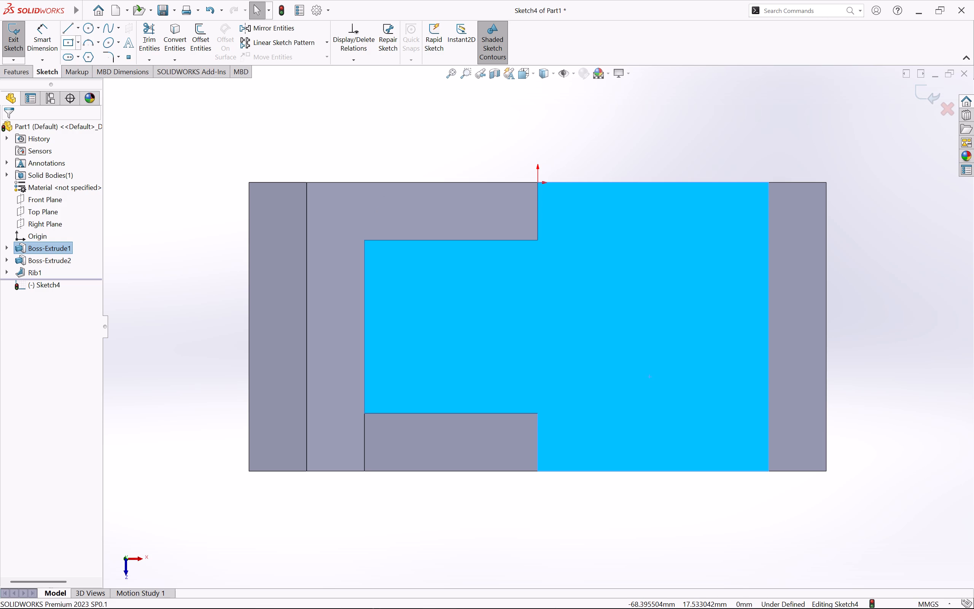
click(88, 32)
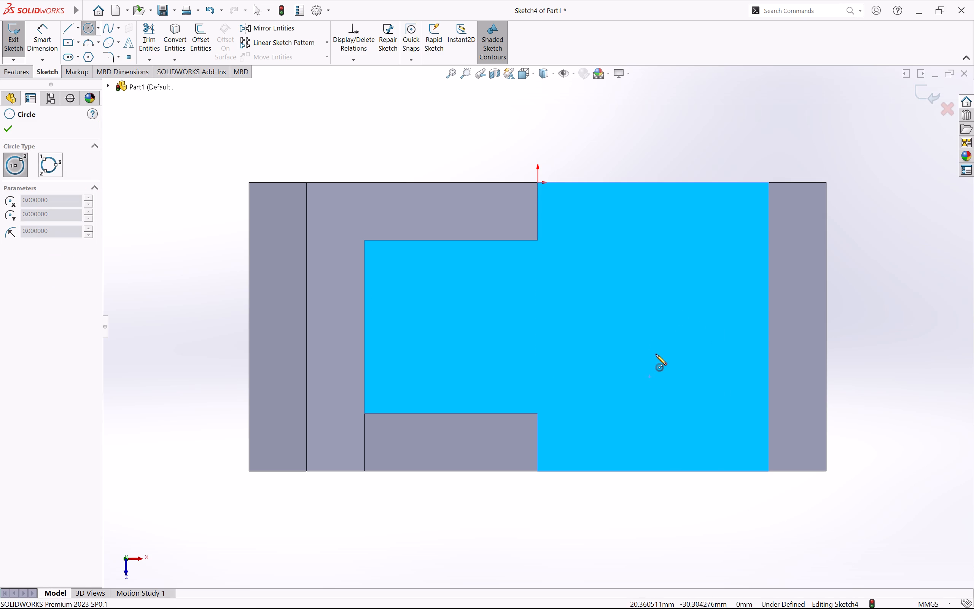
click(650, 324)
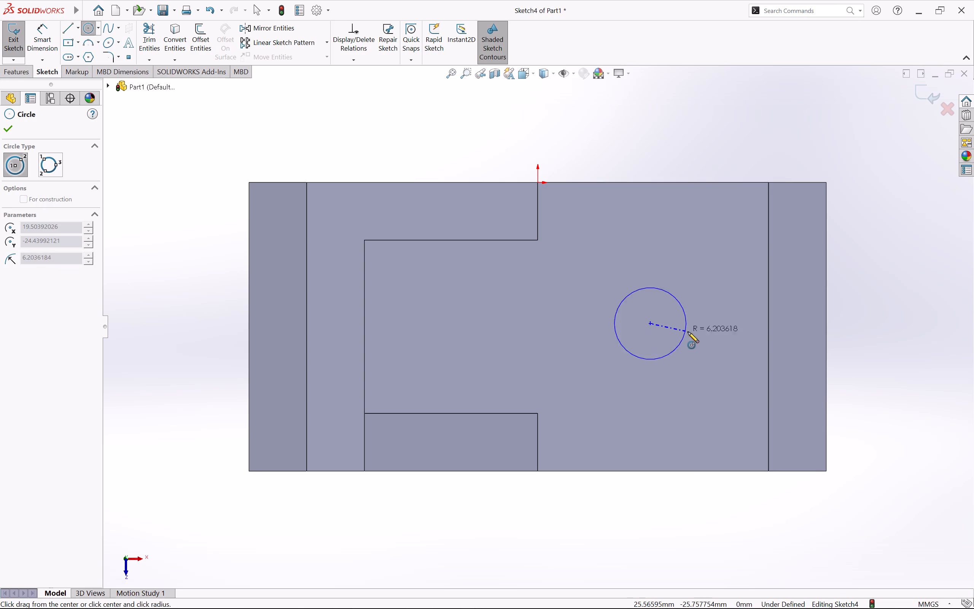
click(709, 333)
key(Escape)
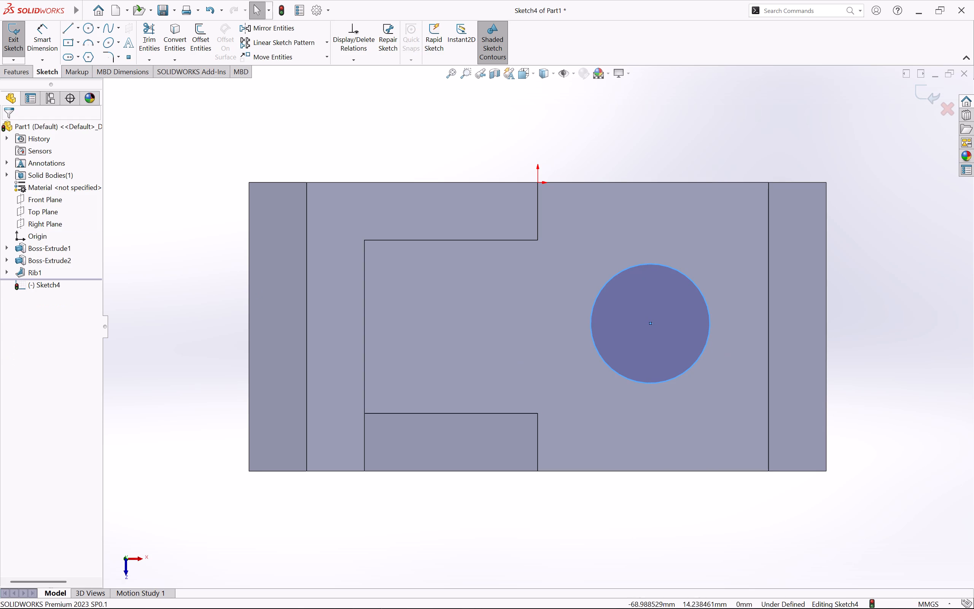
Dimension the circle's centre 25 mm from the top face's end edge opposite the upright.
right_drag(289, 147, 292, 101)
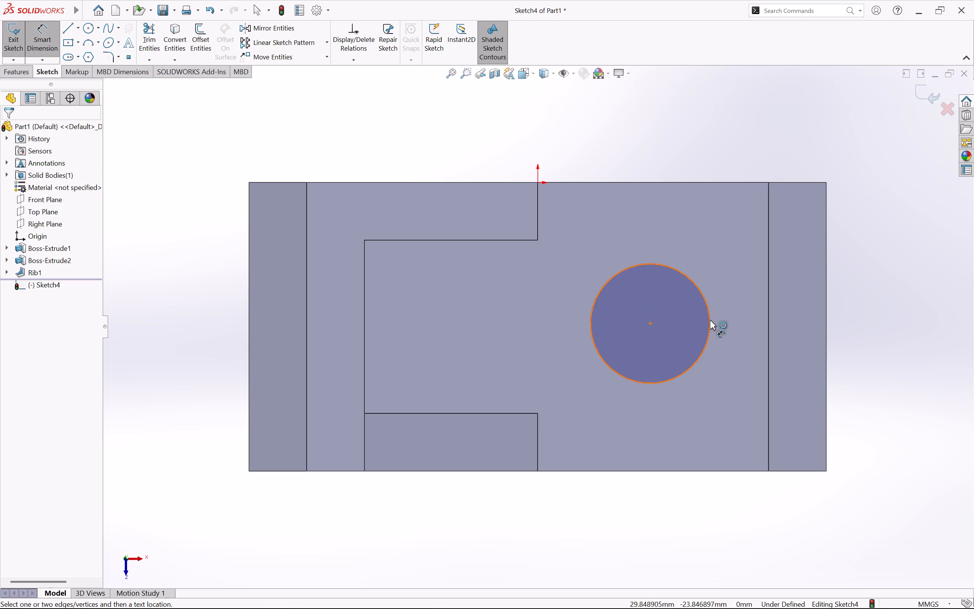
click(710, 320)
click(769, 330)
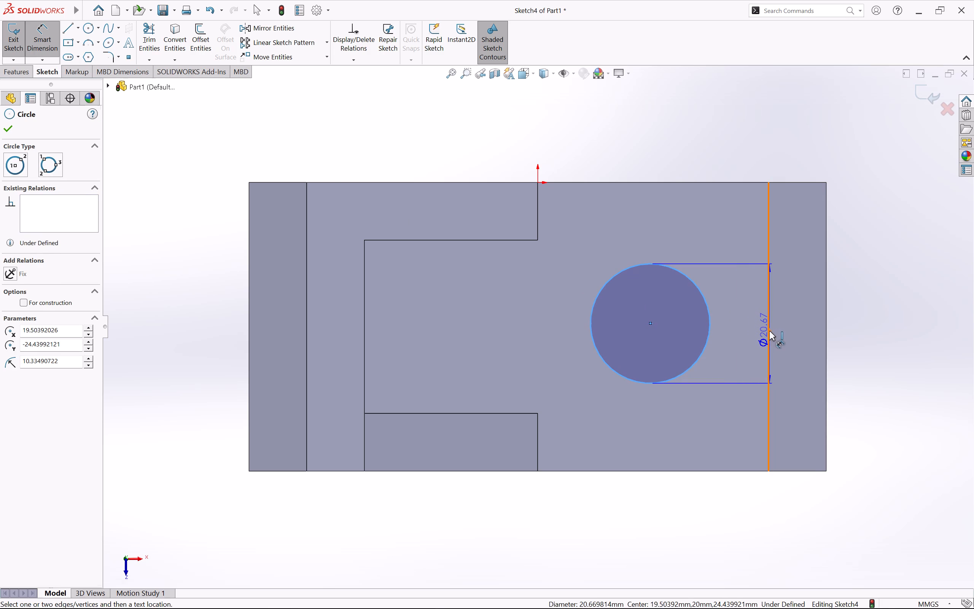
click(712, 130)
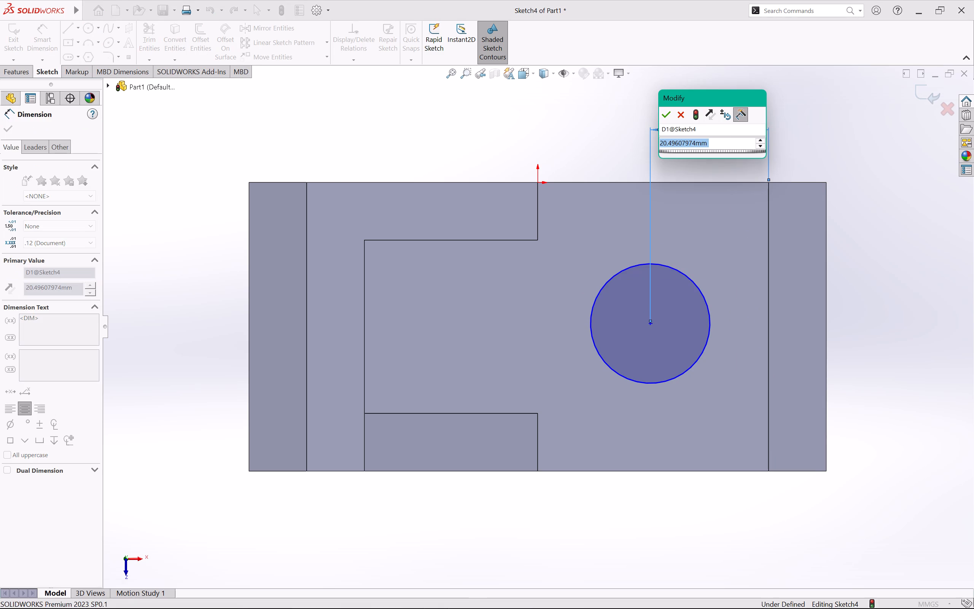
key(BackSpace)
text(25)
key(Return)
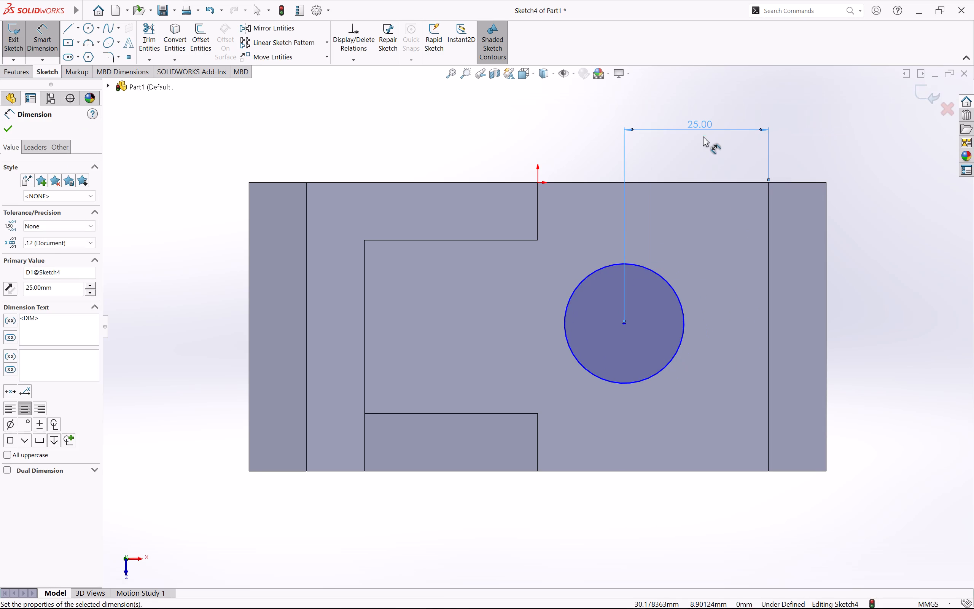
click(582, 161)
Dimension the circle's centre 25 mm from the top face's front edge.
click(623, 322)
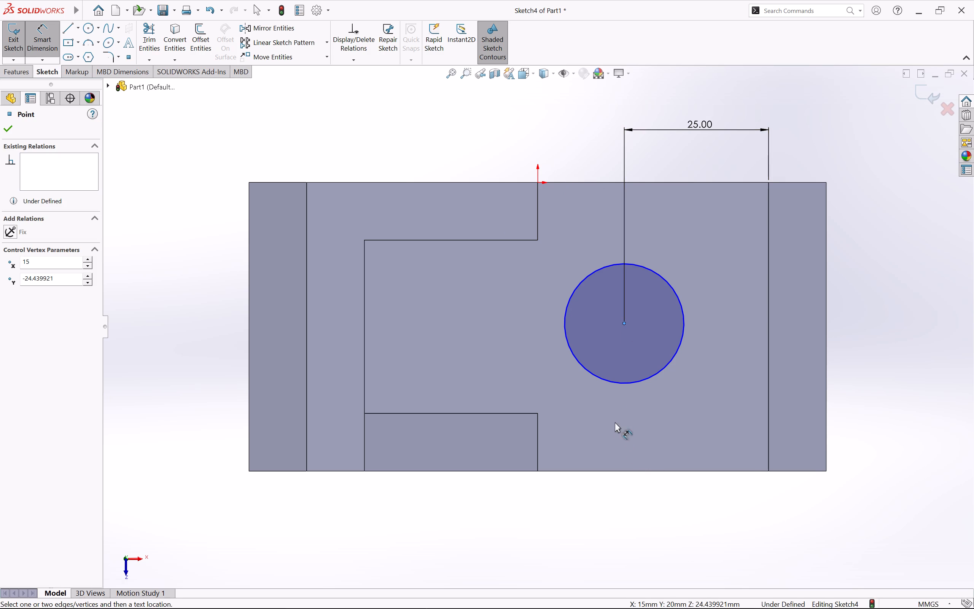
click(624, 472)
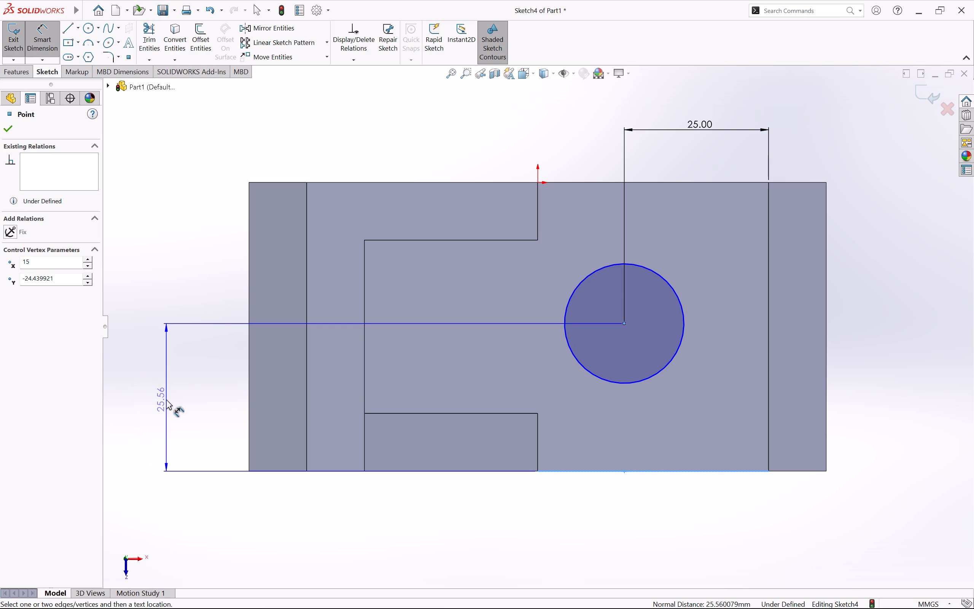
click(166, 399)
key(BackSpace)
text(25)
key(Return)
click(187, 266)
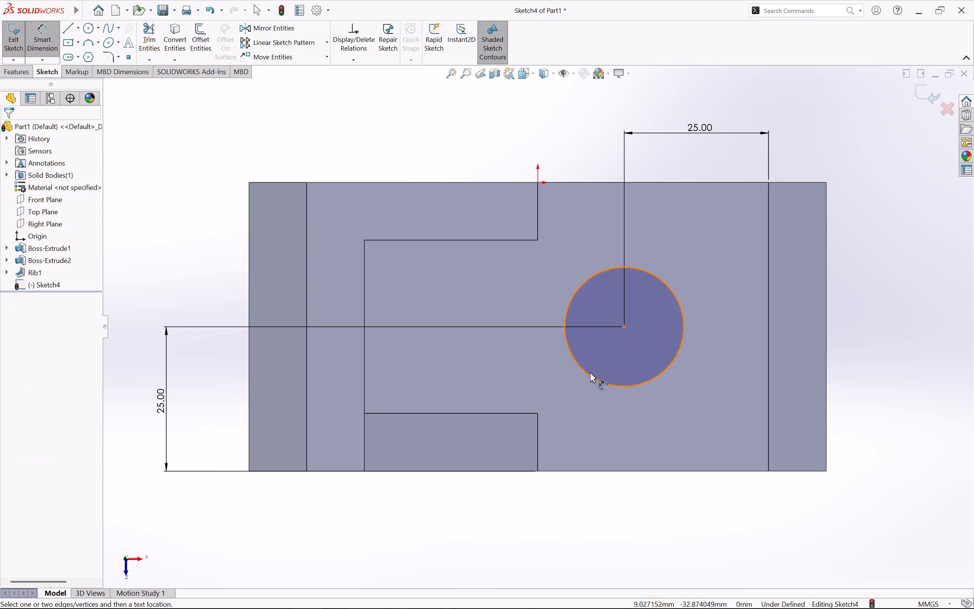
Dimension the circle's diameter as 30 mm and finish the sketch.
click(615, 384)
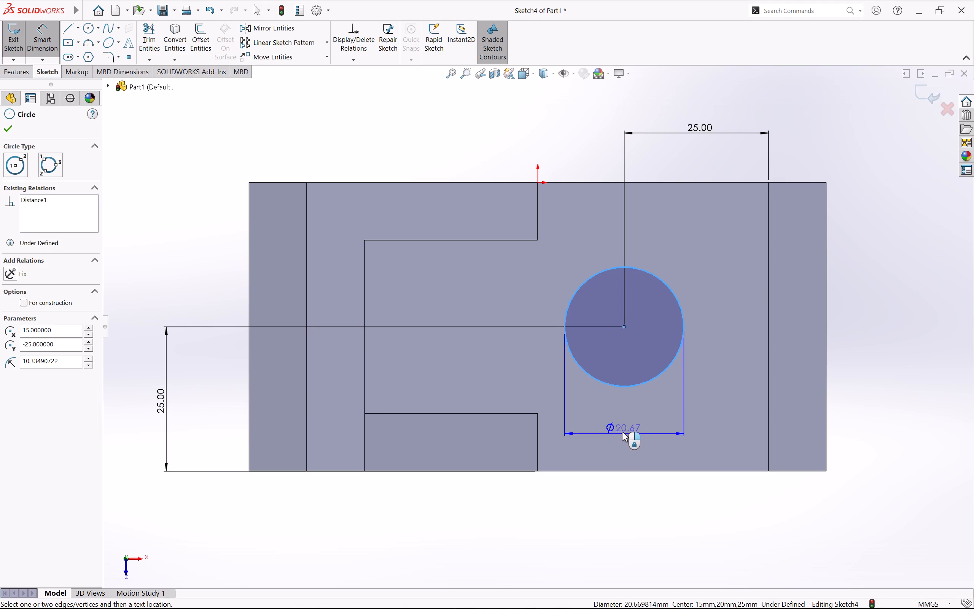
click(624, 416)
key(BackSpace)
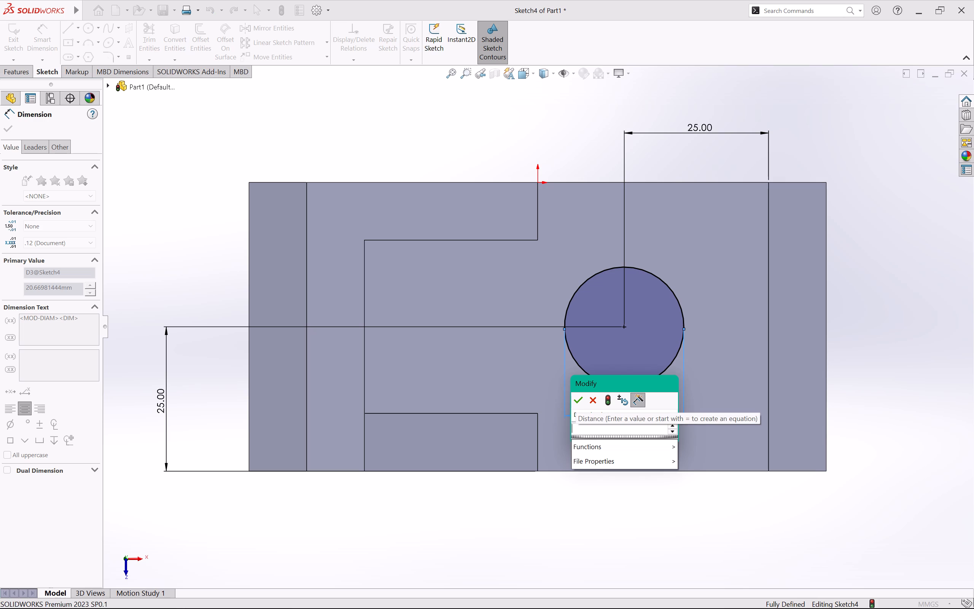
text(30)
key(Return)
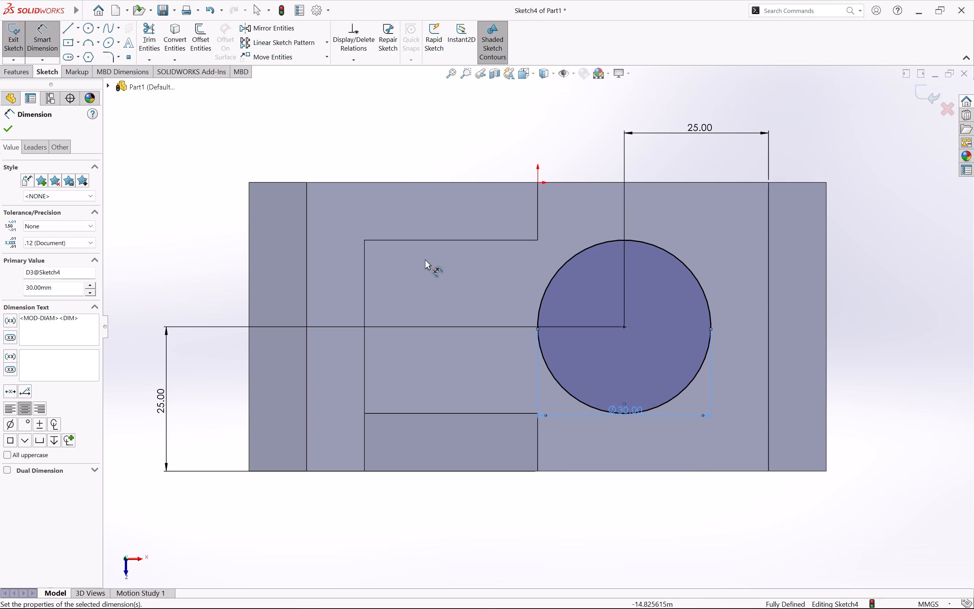
click(6, 132)
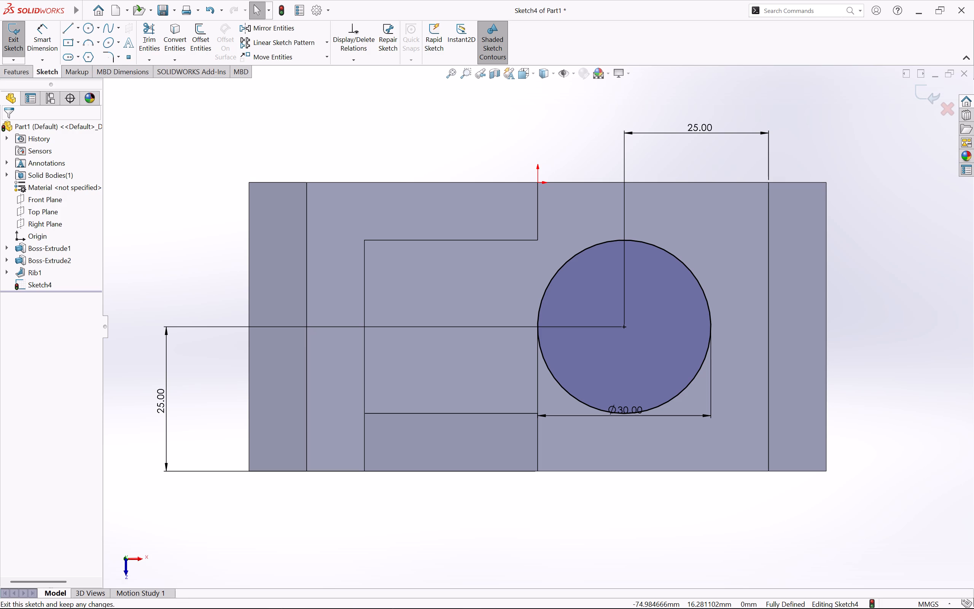
click(11, 49)
Extrude the 30 mm circle 5 mm upward from the base's top face as a blind boss merged with the body.
middle_drag(205, 212, 182, 135)
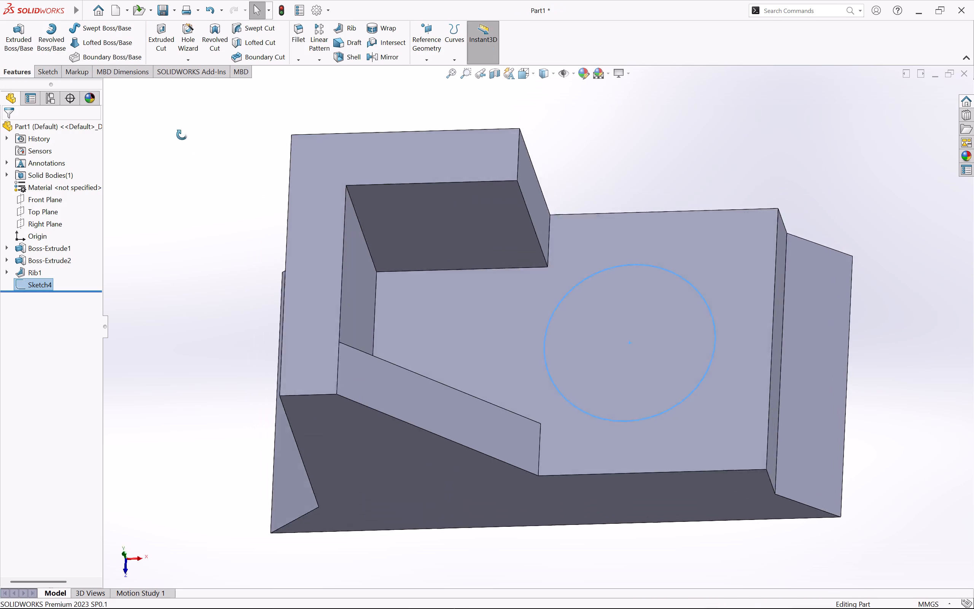
middle_drag(182, 135, 159, 118)
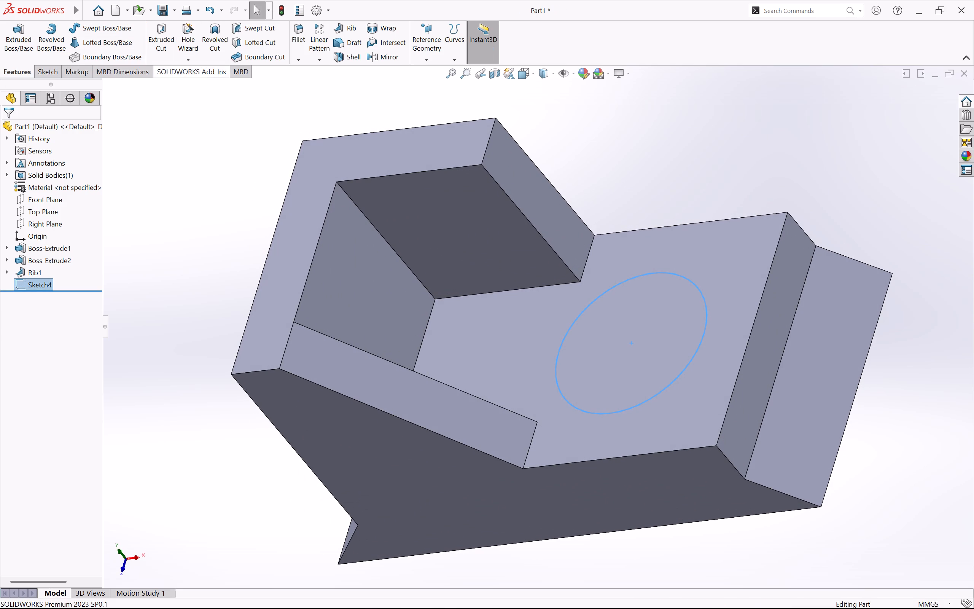
click(10, 35)
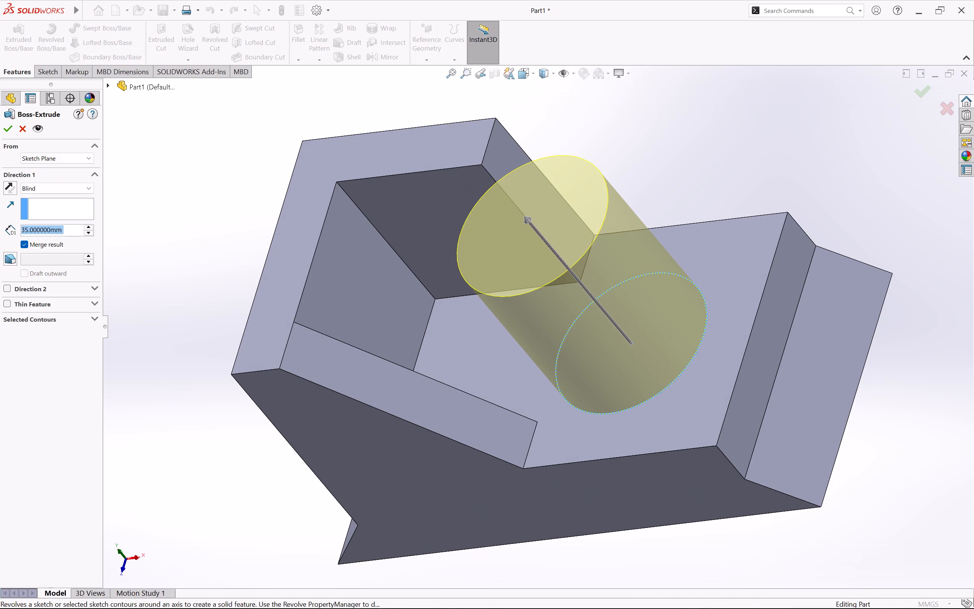
key(BackSpace)
key(5)
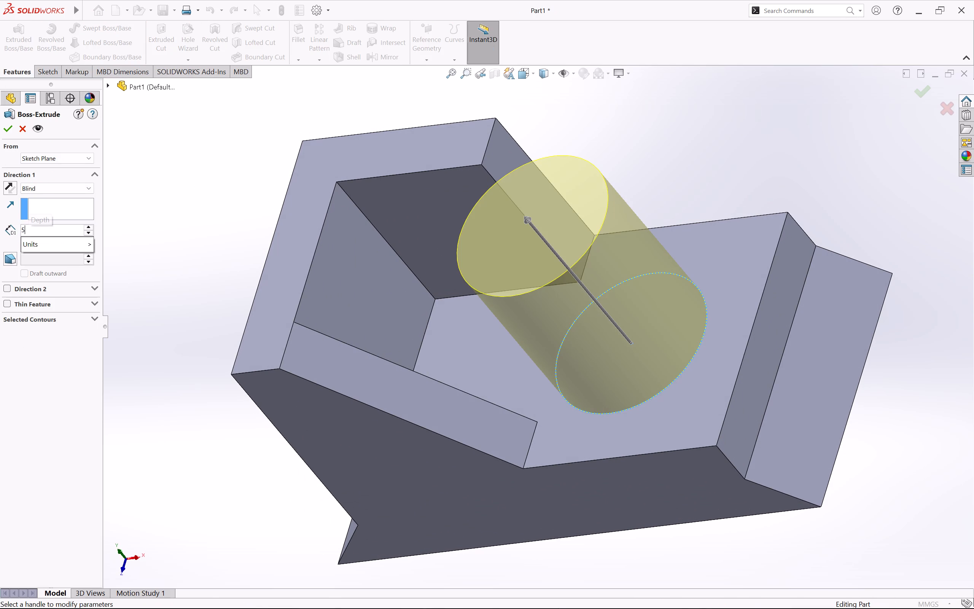
key(Return)
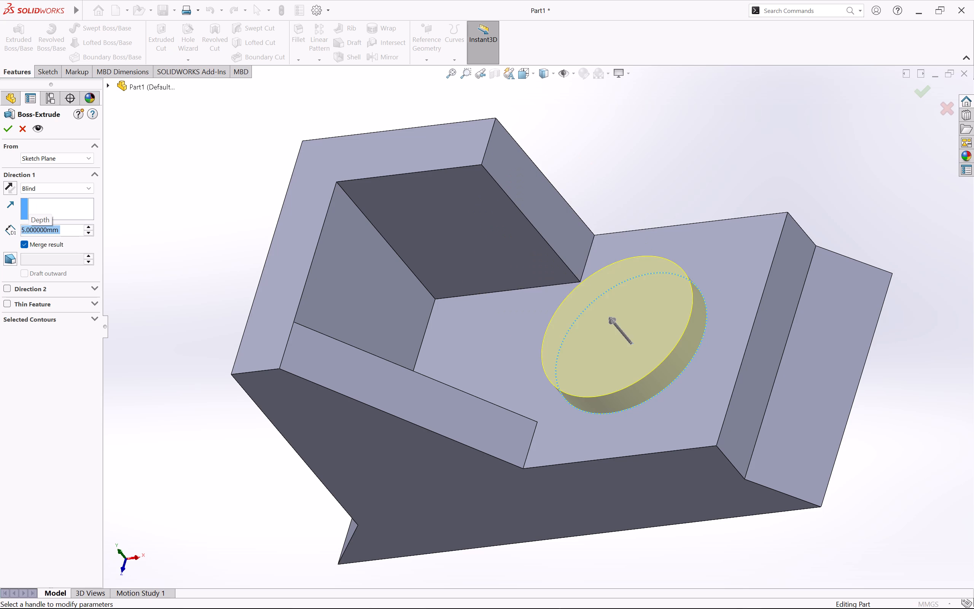
click(8, 132)
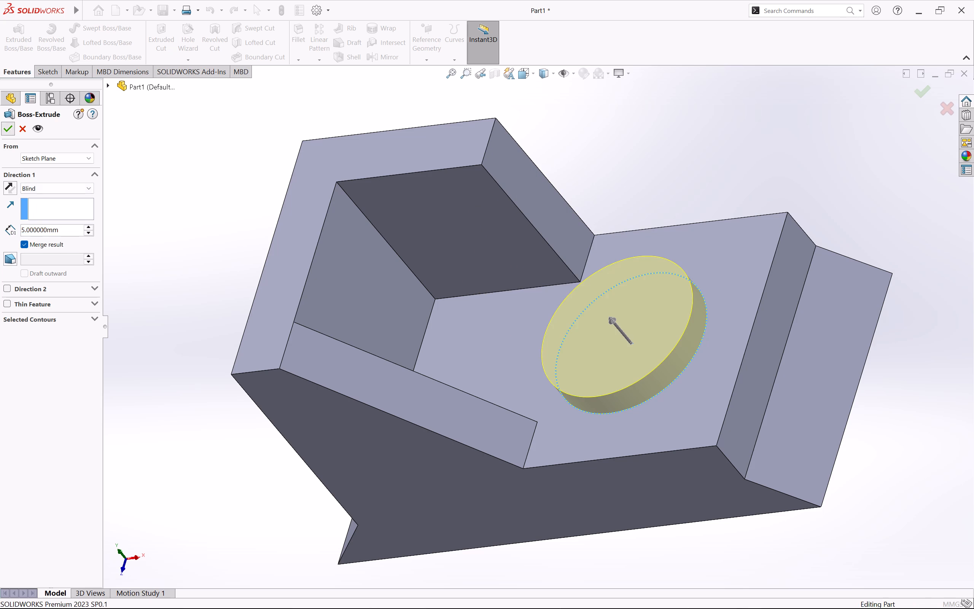
Fillet the edge where the round boss meets the base's top face with a 2 mm radius.
click(298, 35)
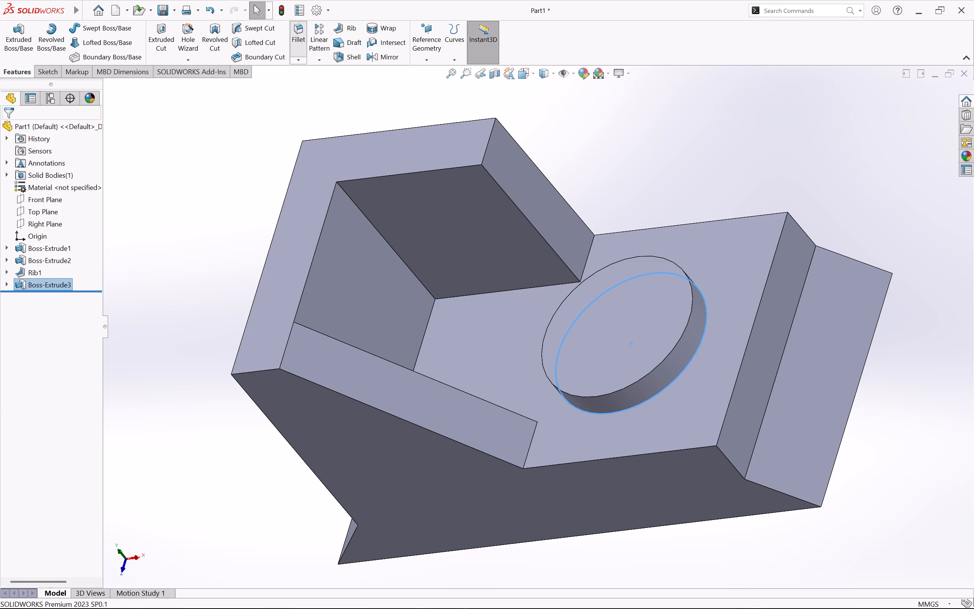
click(660, 392)
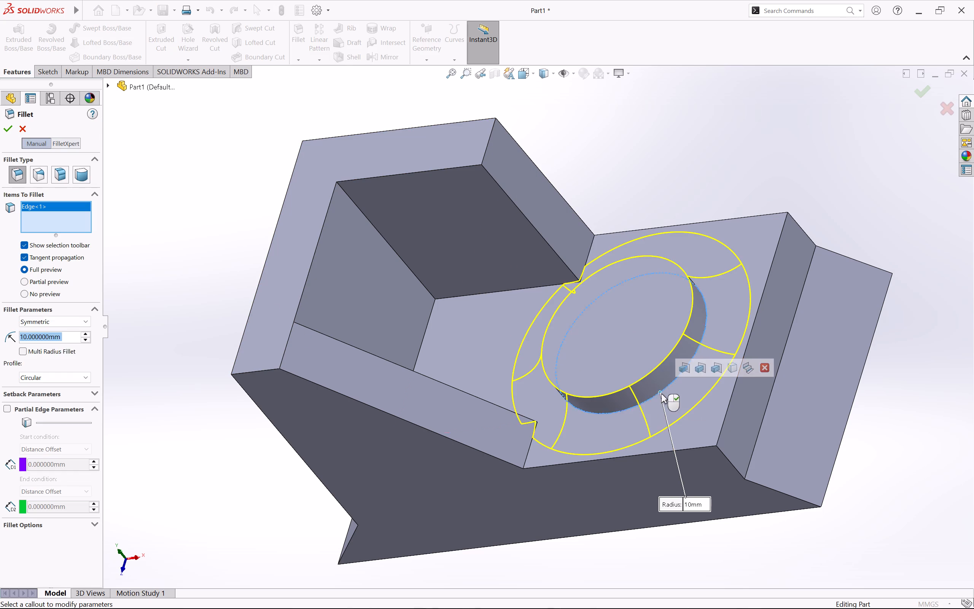
key(BackSpace)
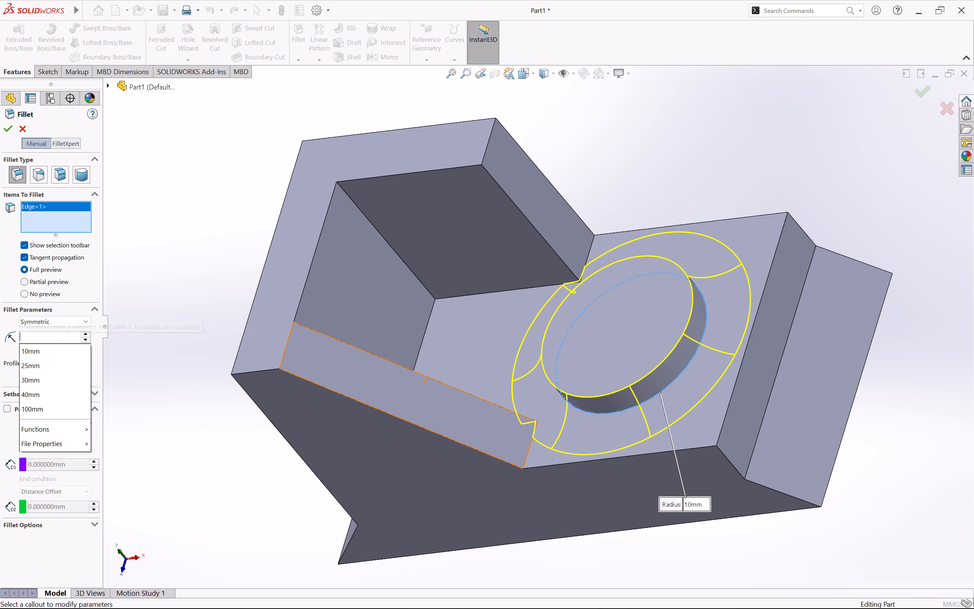
key(2)
key(Return)
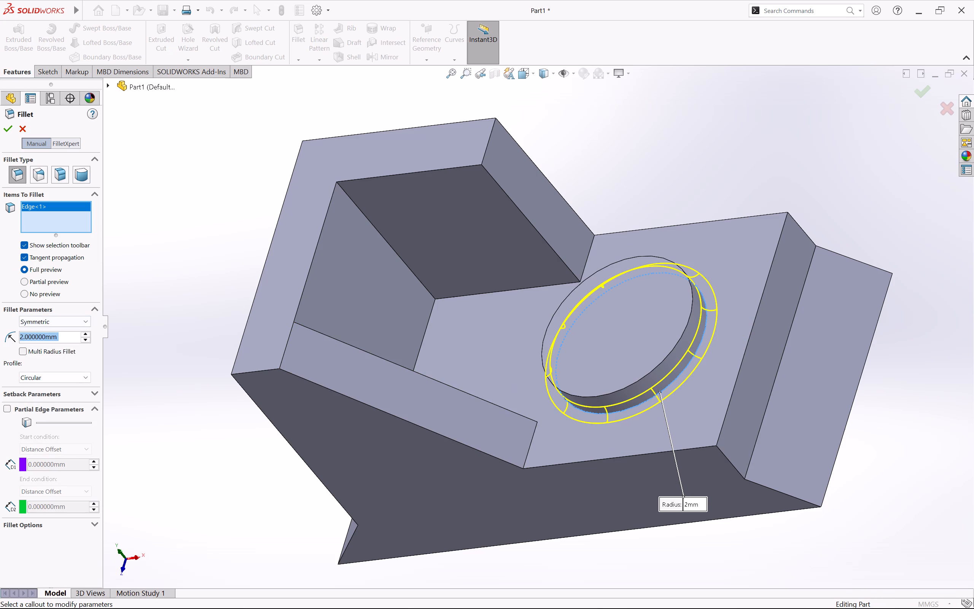
click(13, 128)
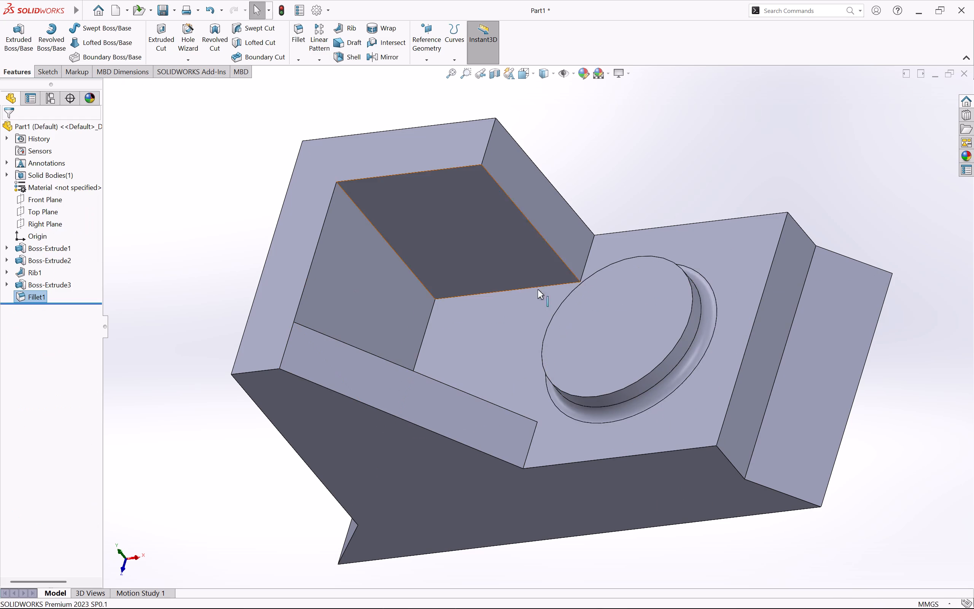
Open a new sketch on the top face of the round boss.
right_click(613, 320)
click(637, 314)
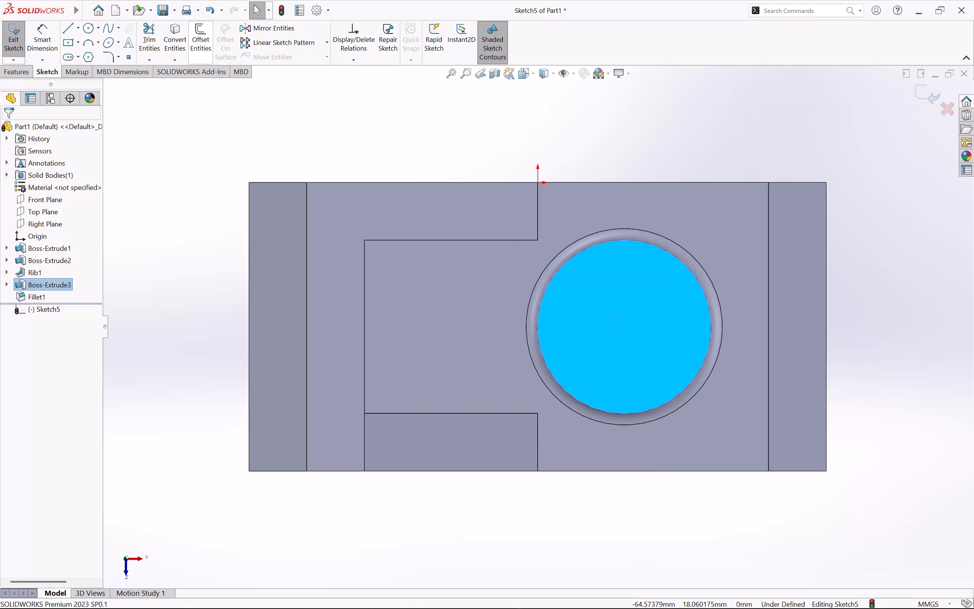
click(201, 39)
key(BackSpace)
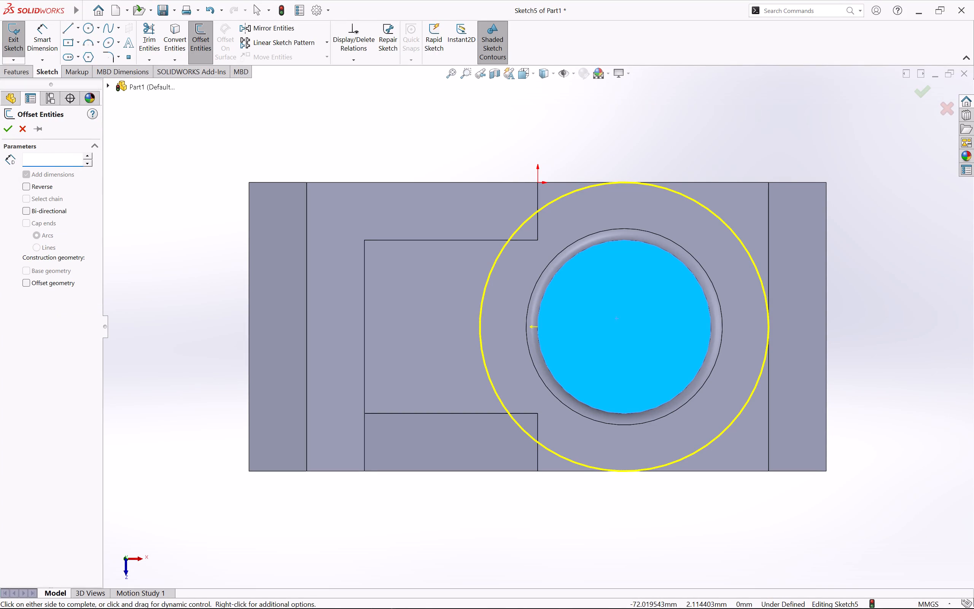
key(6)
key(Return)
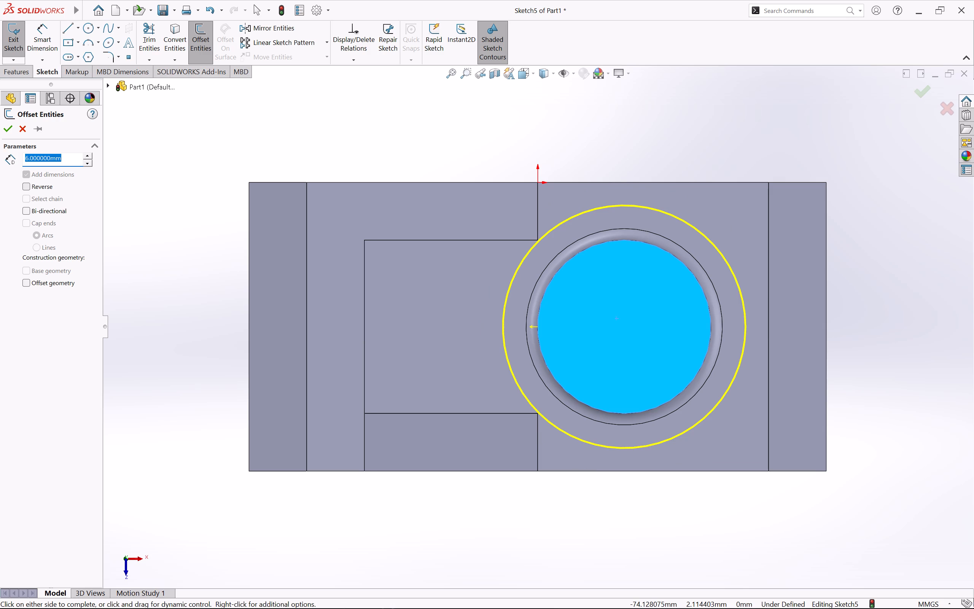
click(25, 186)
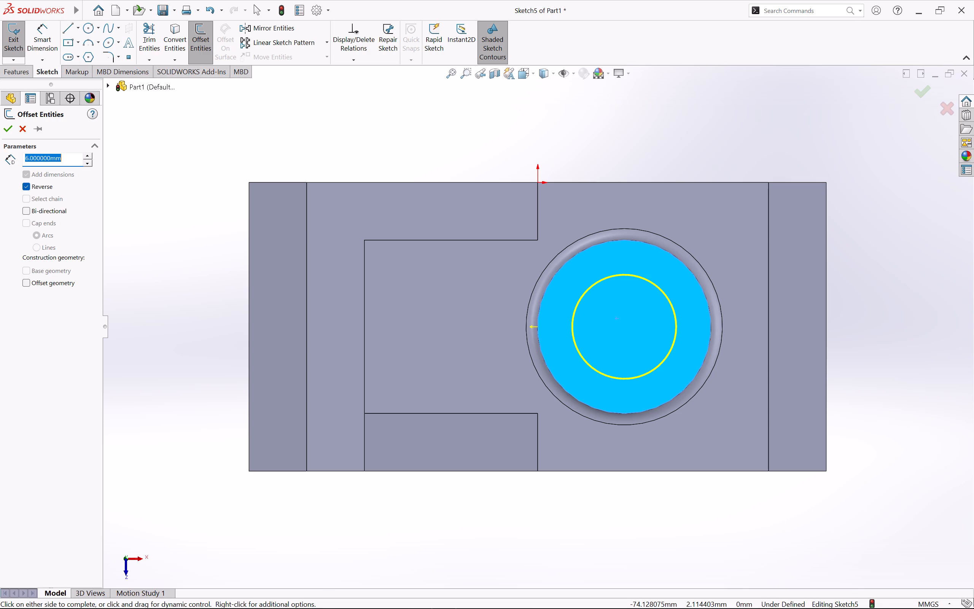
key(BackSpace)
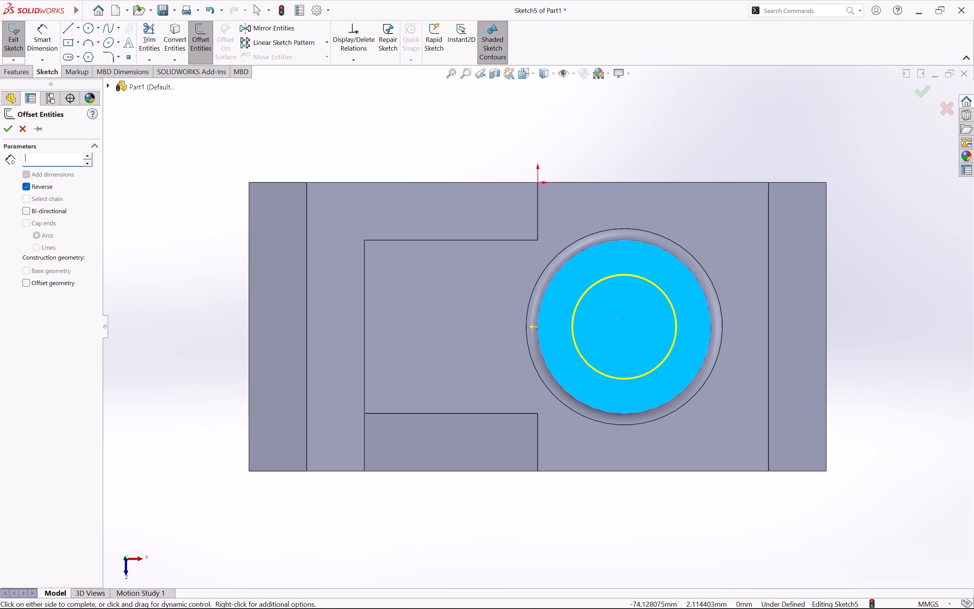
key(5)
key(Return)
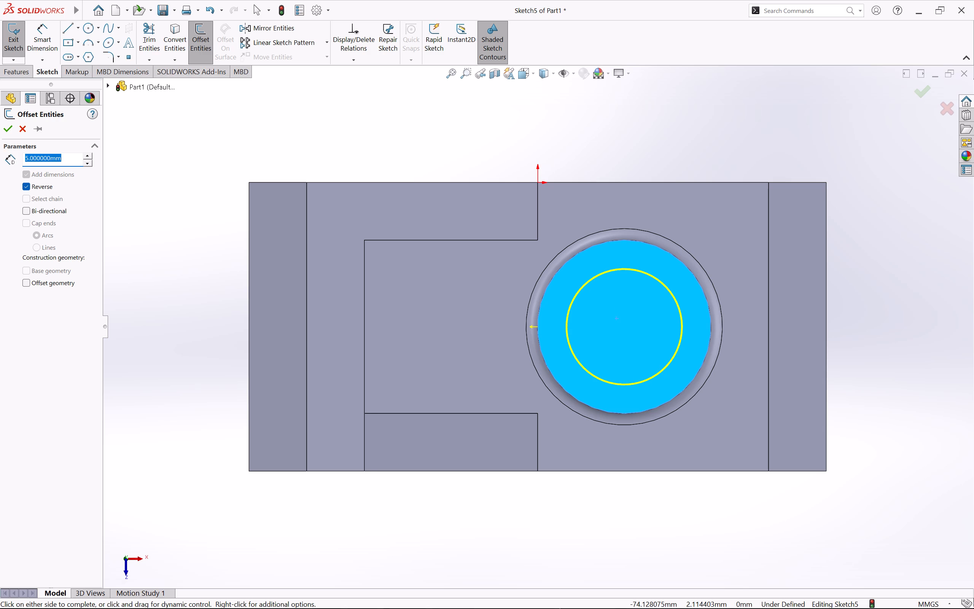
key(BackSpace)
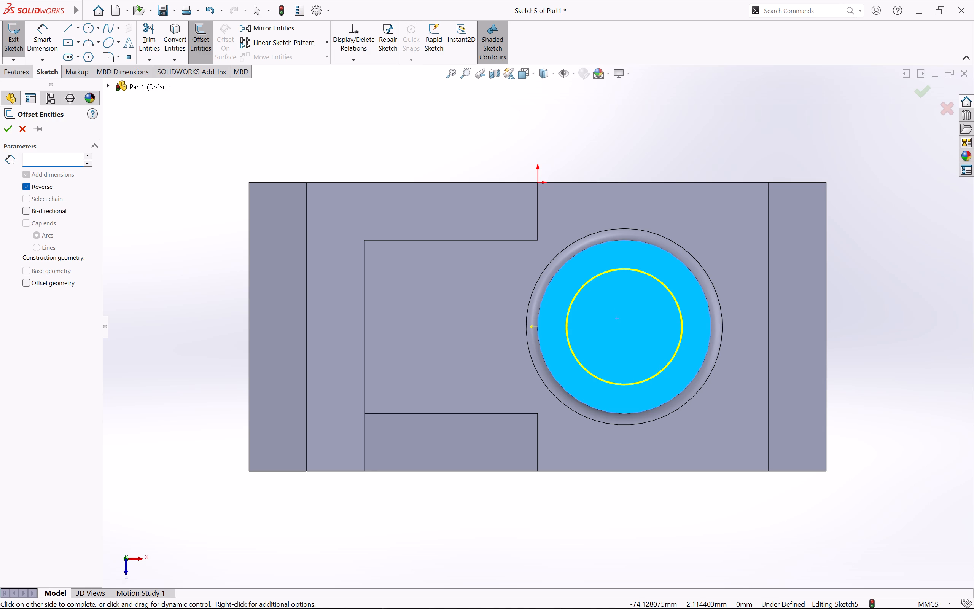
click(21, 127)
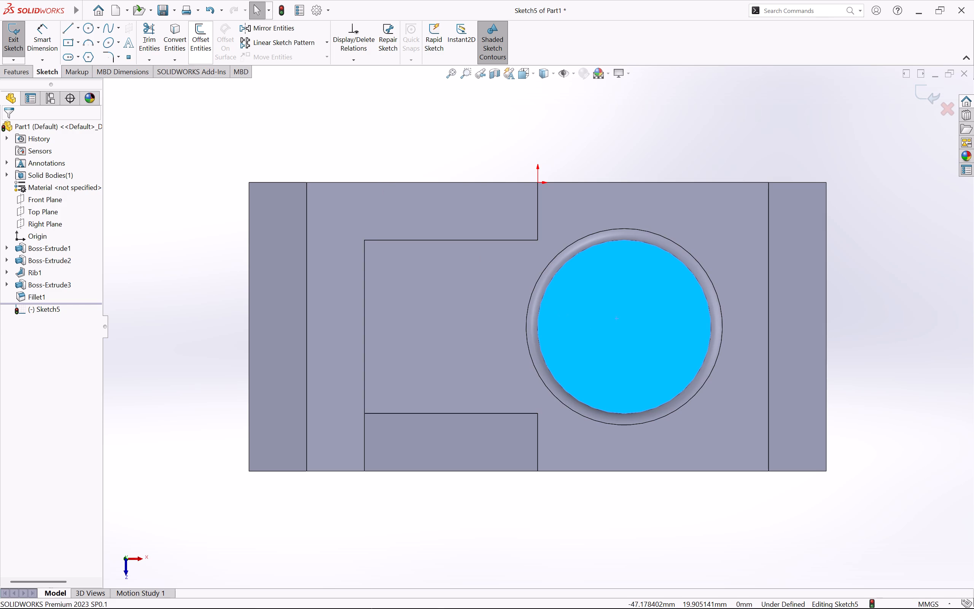
Sketch a circle of about 11.4 mm radius centred on the round boss's top face.
click(88, 26)
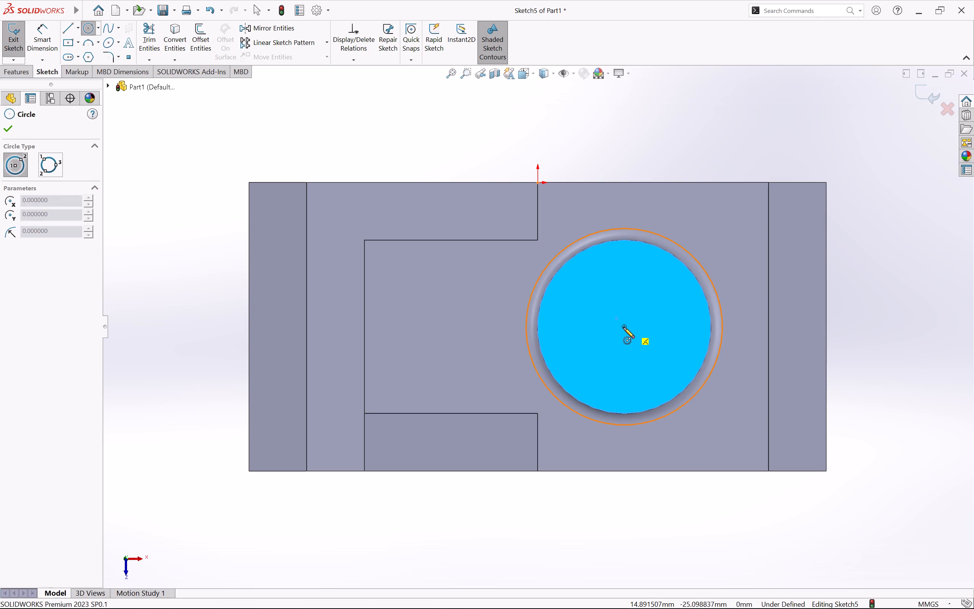
click(624, 327)
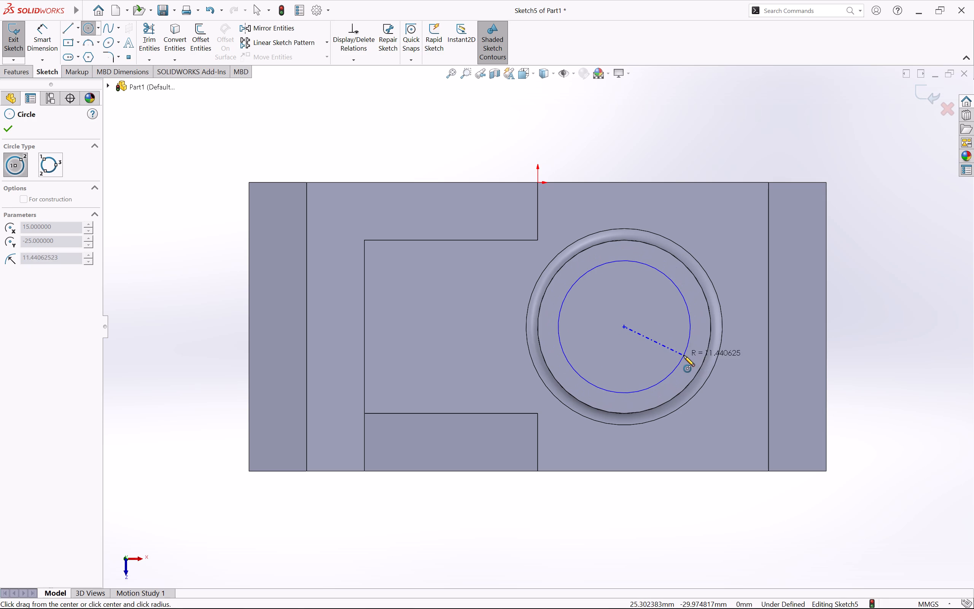
click(684, 356)
key(Escape)
Dimension the circle's diameter as 24 mm.
right_drag(924, 395, 894, 215)
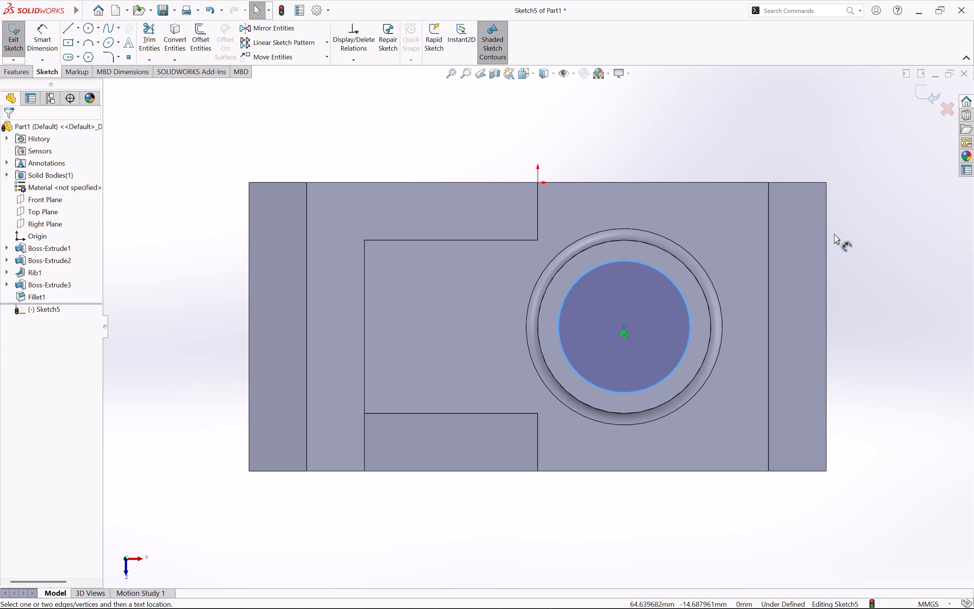
click(687, 349)
click(745, 331)
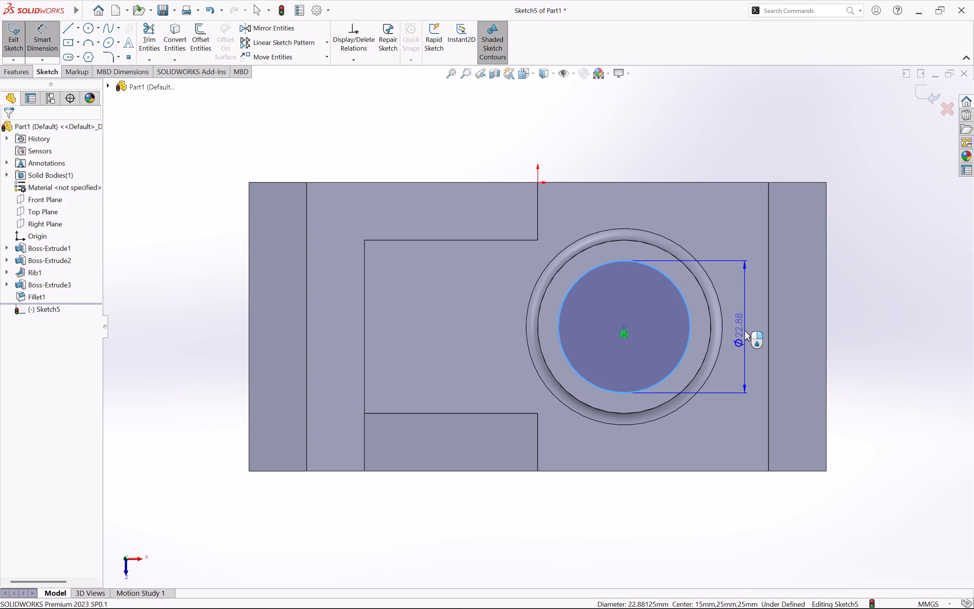
key(BackSpace)
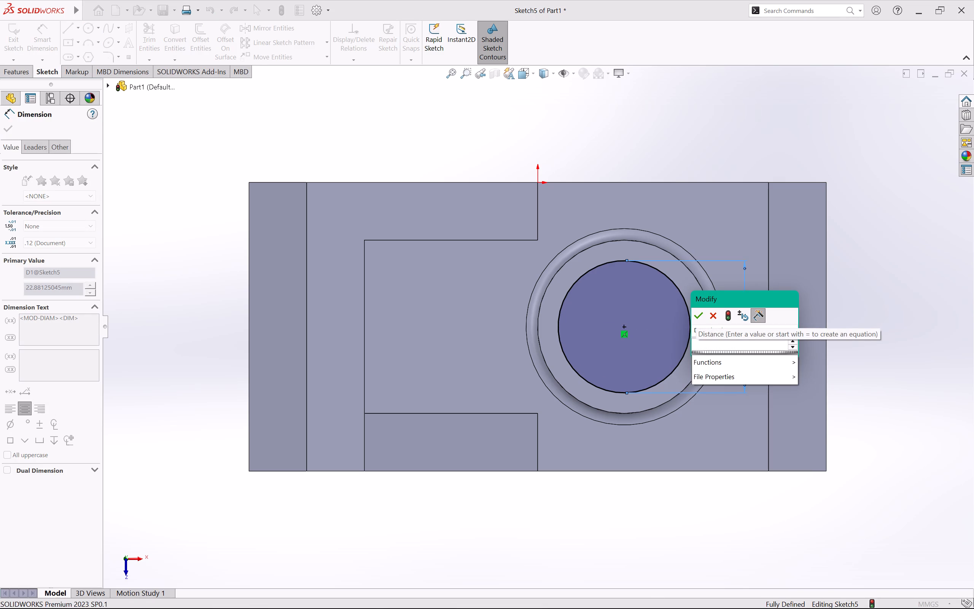
text(24)
key(Return)
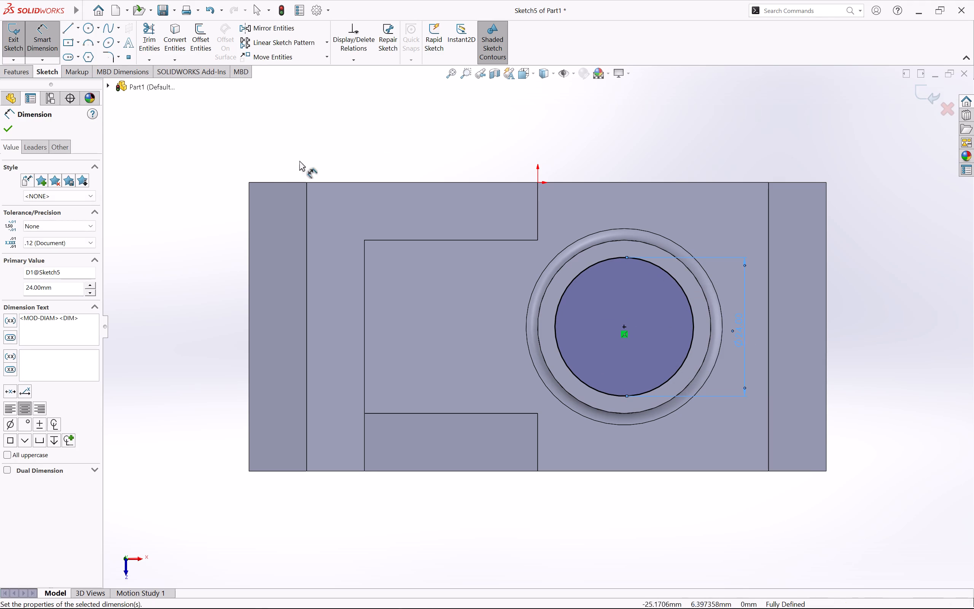
click(7, 132)
Finish the sketch and cut the 24 mm circle into the round boss as a blind Extruded Cut 5 mm deep.
middle_drag(209, 442, 183, 433)
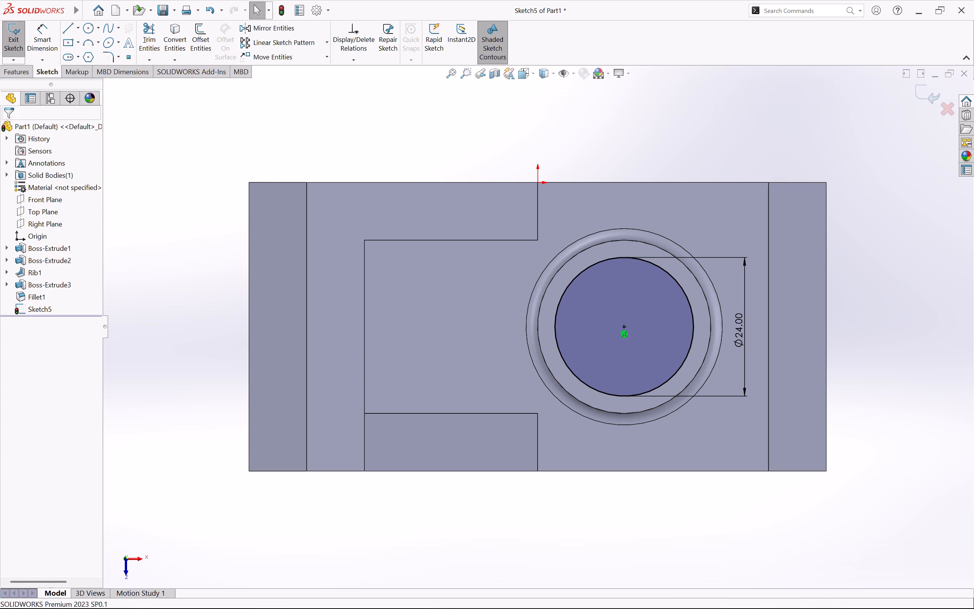
middle_drag(183, 433, 153, 340)
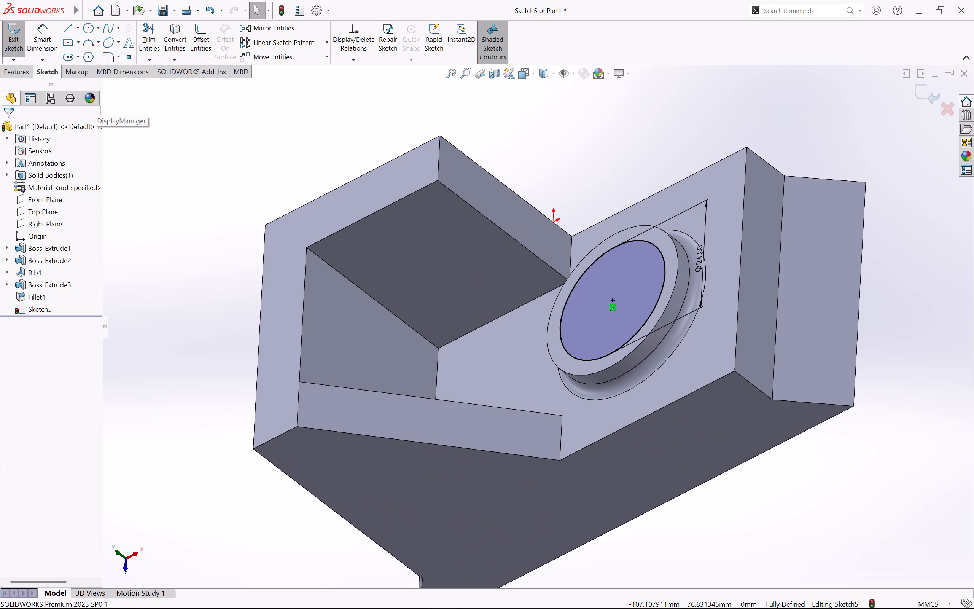
click(16, 54)
click(160, 34)
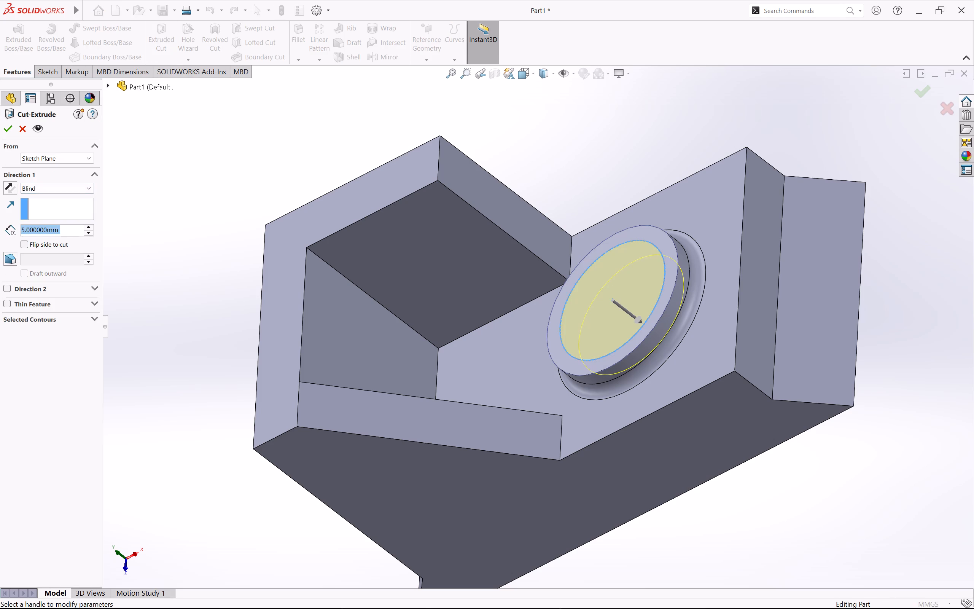
click(7, 132)
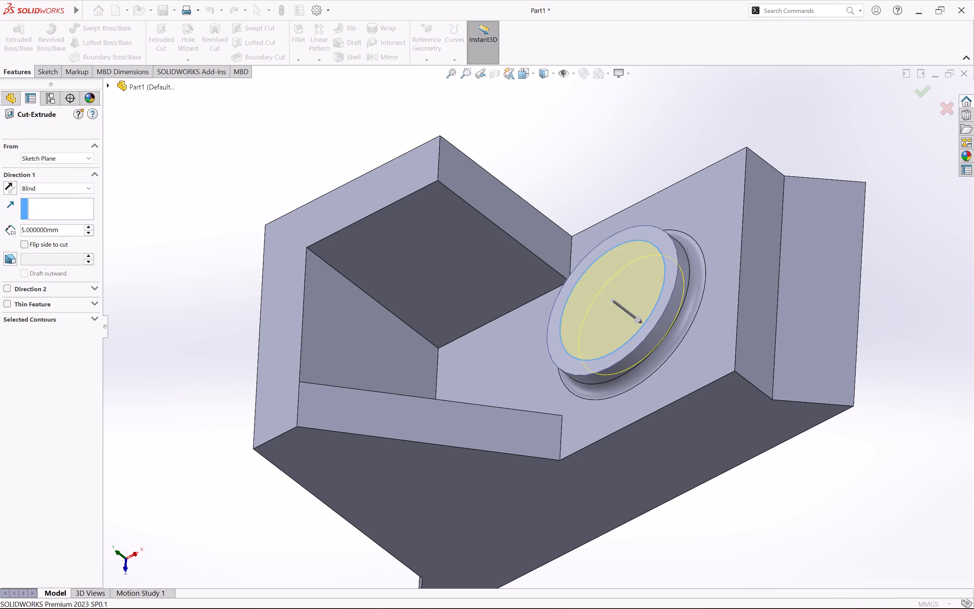
Save the part in isometric view as fx Part3.SLDPRT in the solid works folder on the Desktop.
middle_drag(129, 206, 166, 206)
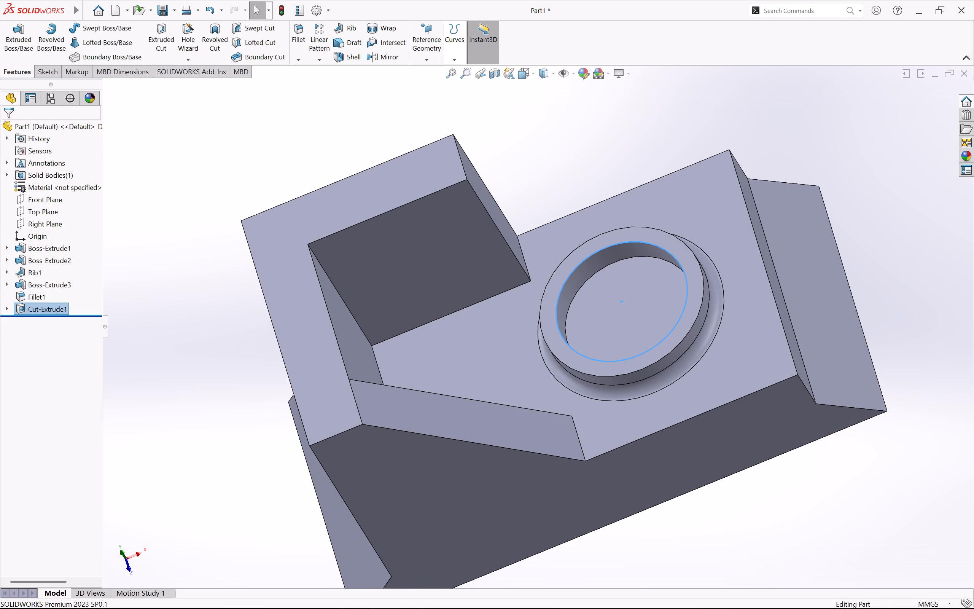
key(ctrl+7)
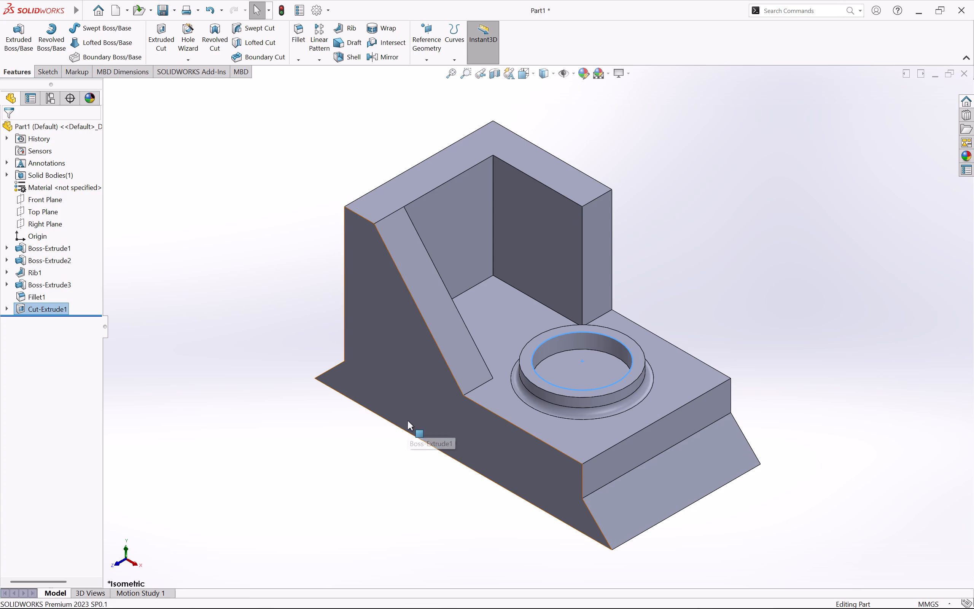
click(307, 444)
scroll(353, 457, up, 1)
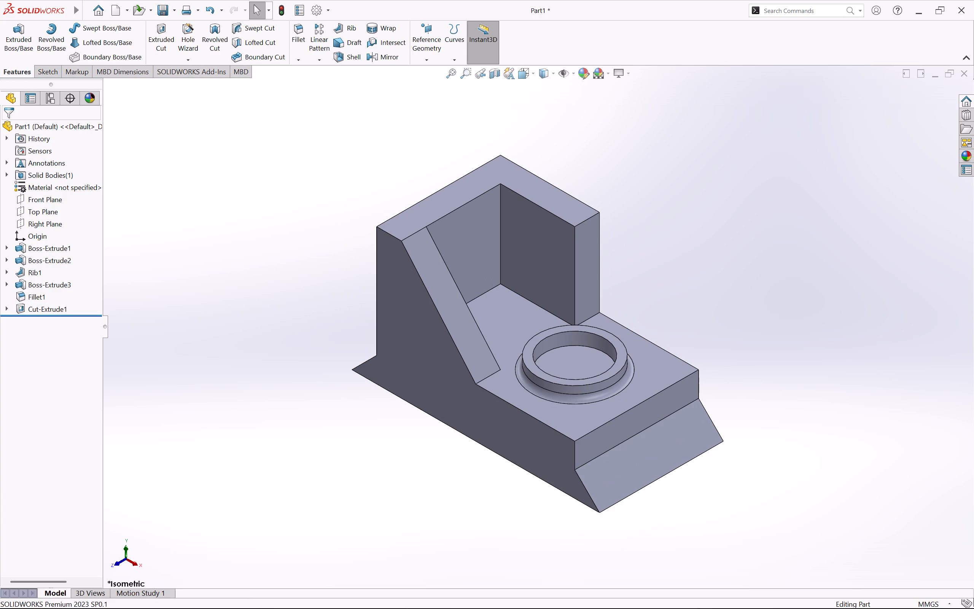
click(164, 10)
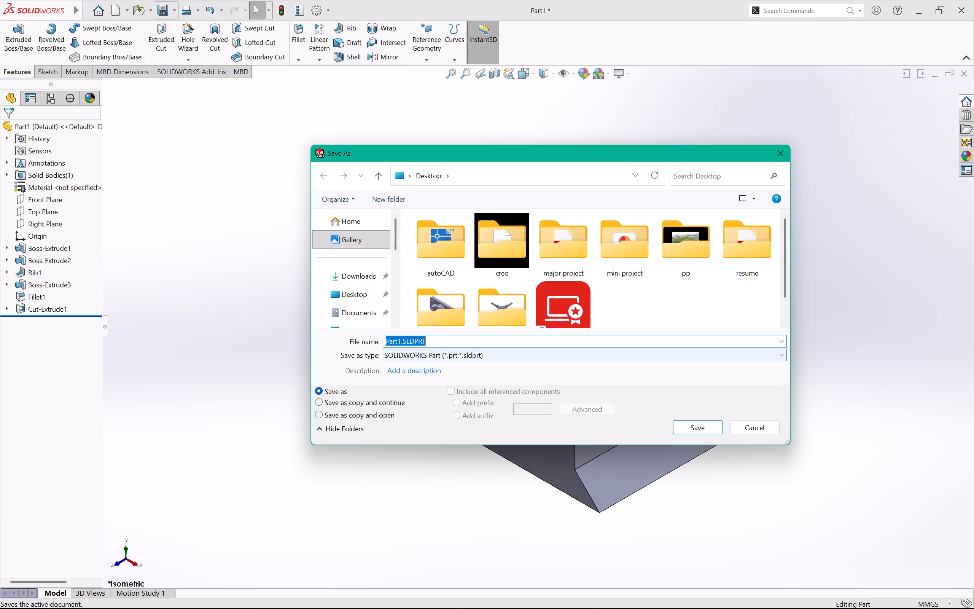
click(387, 340)
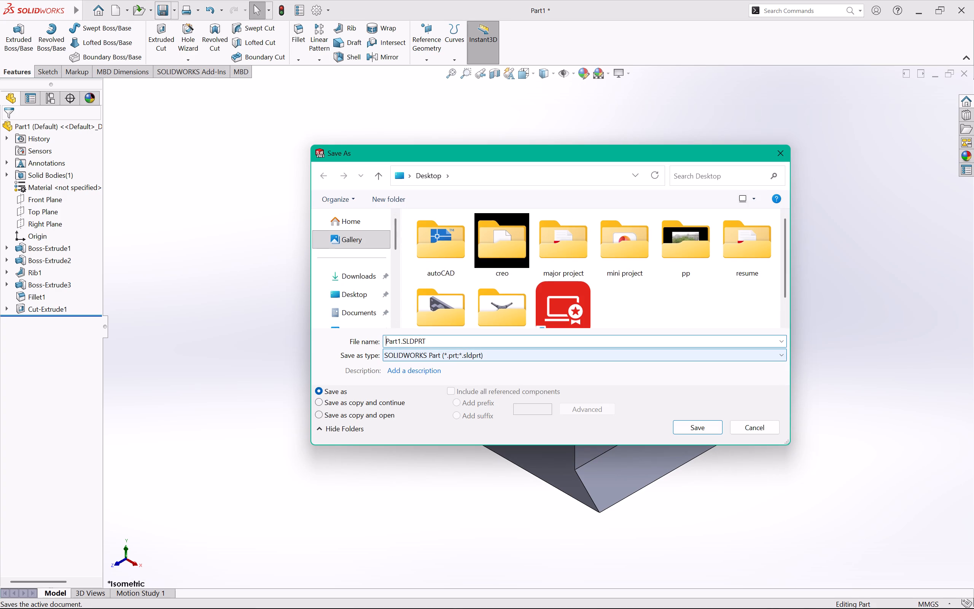
text(fx)
key(space)
key(Right)
key(Right)
key(Right)
key(Right)
key(Right)
key(BackSpace)
key(3)
double_click(446, 312)
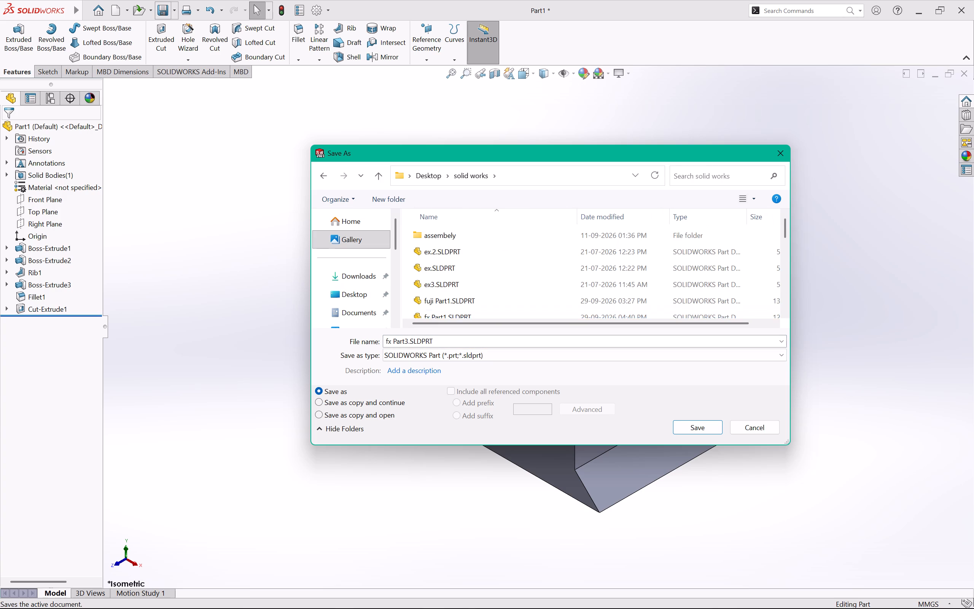
scroll(473, 305, down, 3)
click(692, 428)
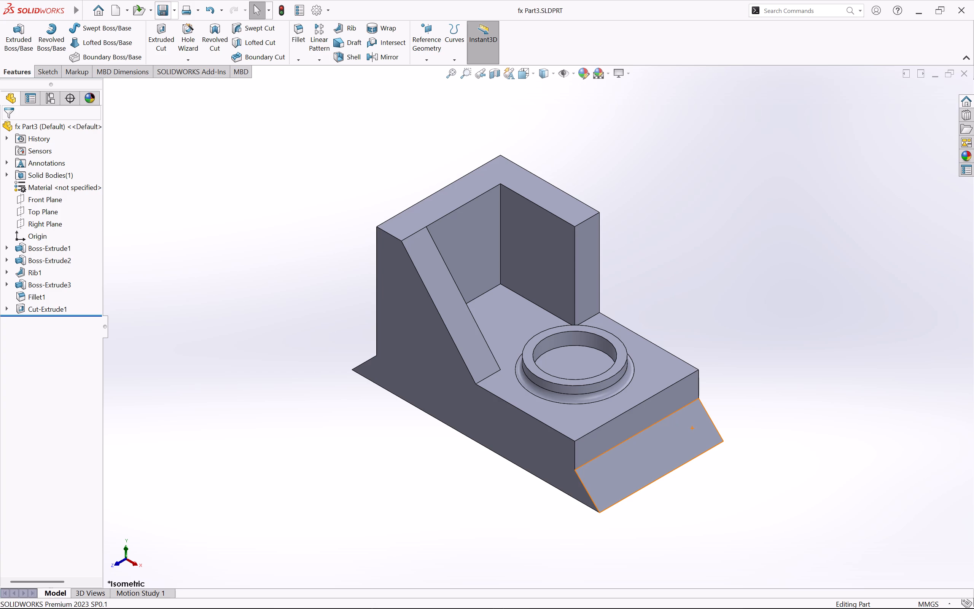
Export the part to the Desktop as a 3D PDF named fx Part3.pdf.
click(175, 11)
click(183, 44)
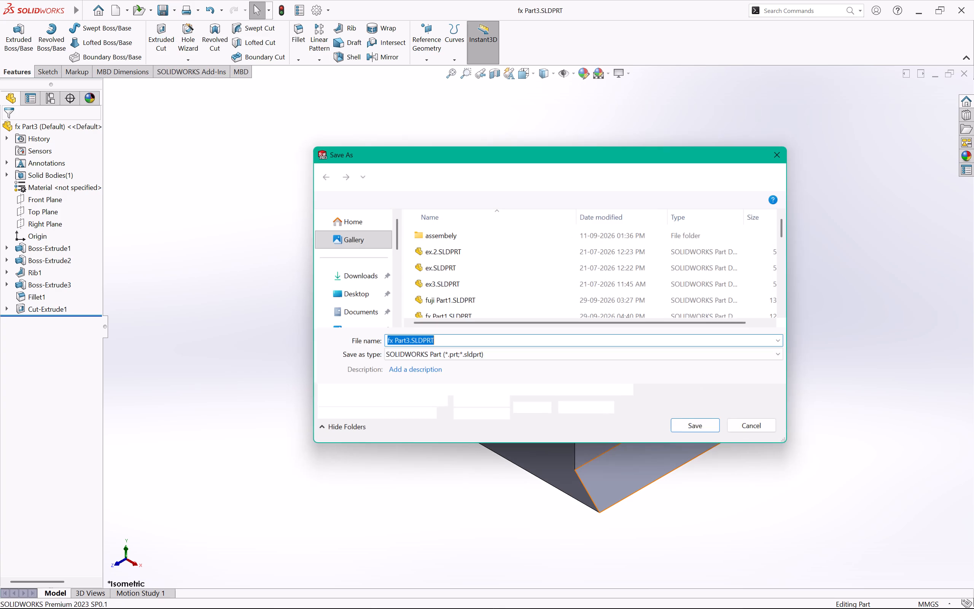
click(523, 356)
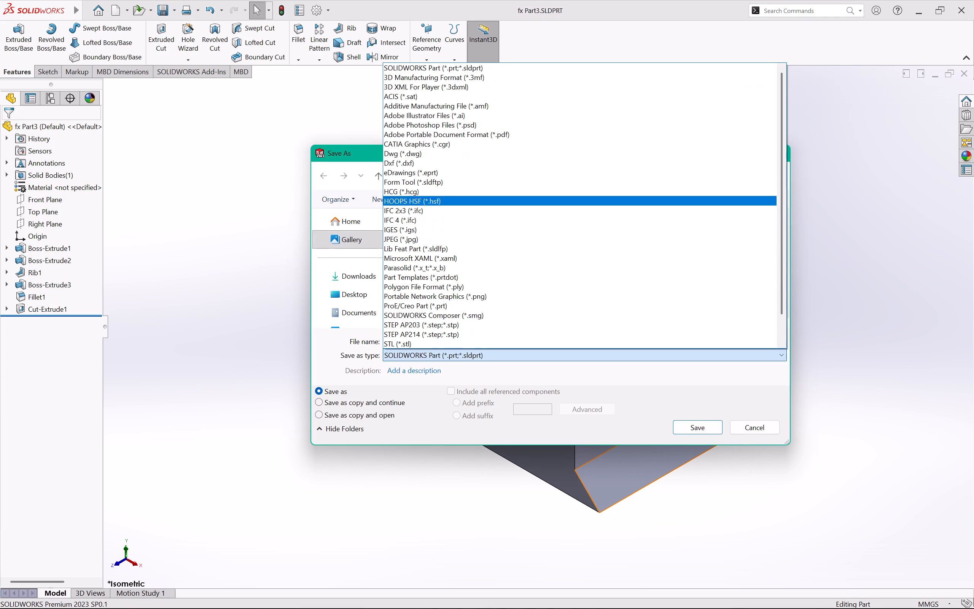
click(465, 137)
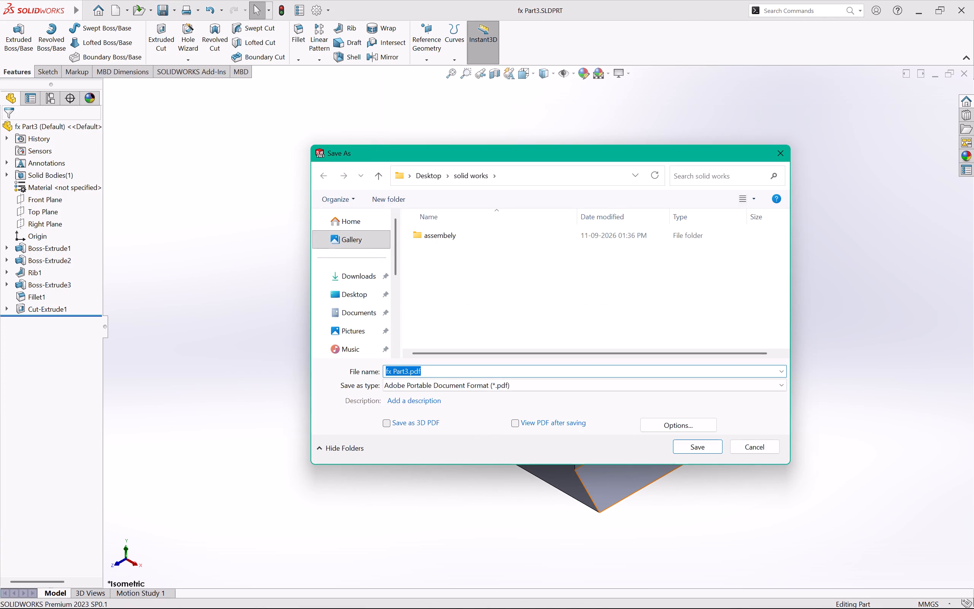
click(384, 425)
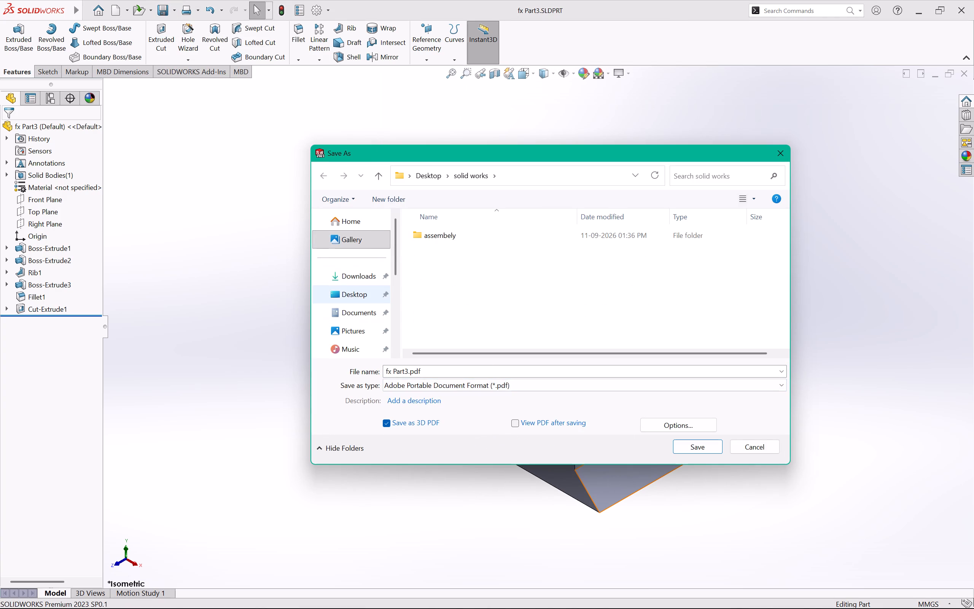
click(351, 288)
click(689, 448)
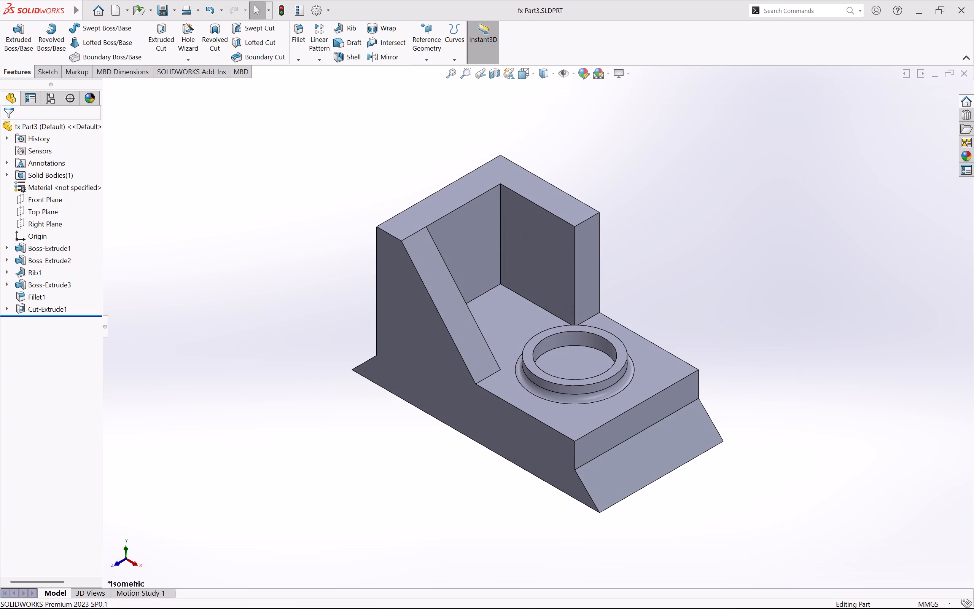